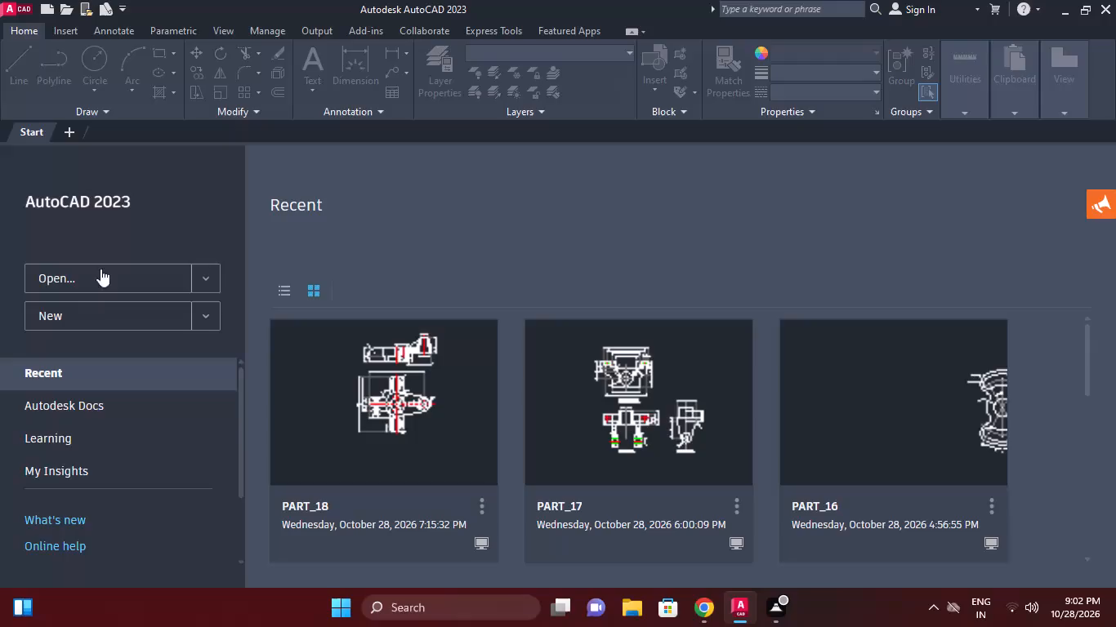
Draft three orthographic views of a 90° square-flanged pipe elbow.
Create a new blank drawing.
left_click(90, 307)
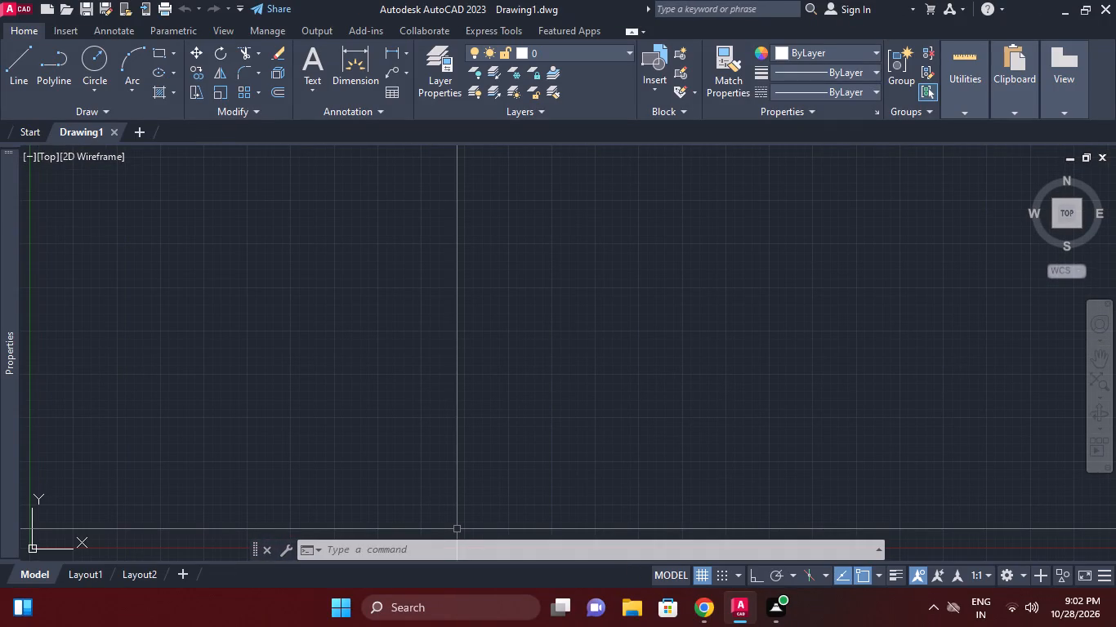
Modify the Standard dimension style to use Oblique arrowheads with an arrow size of 5.
type("d")
key("space")
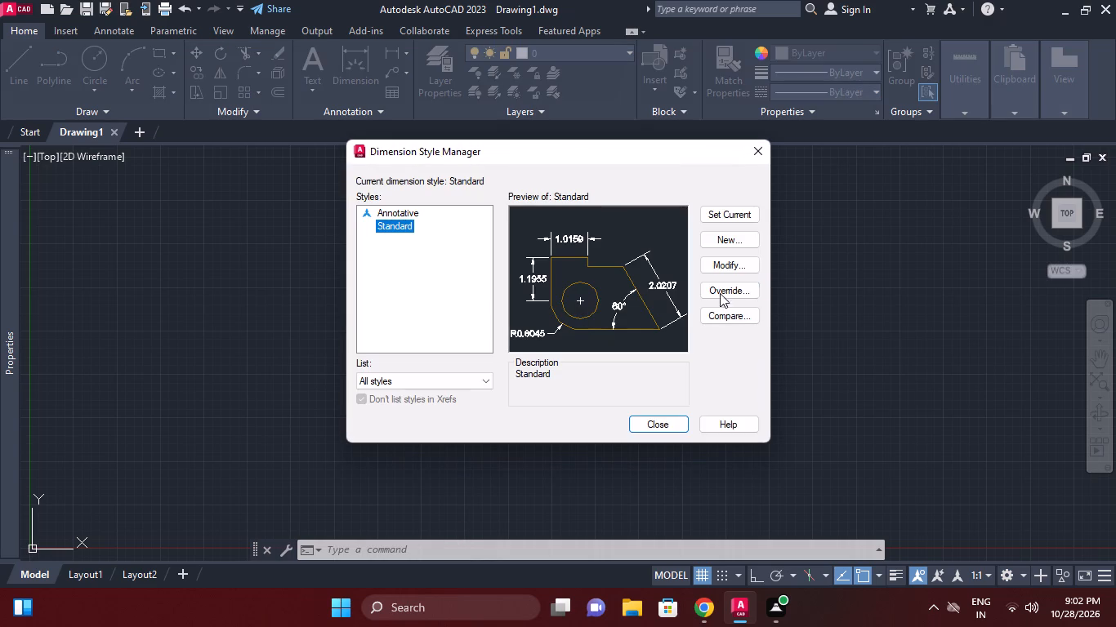
left_click(718, 277)
left_click(714, 269)
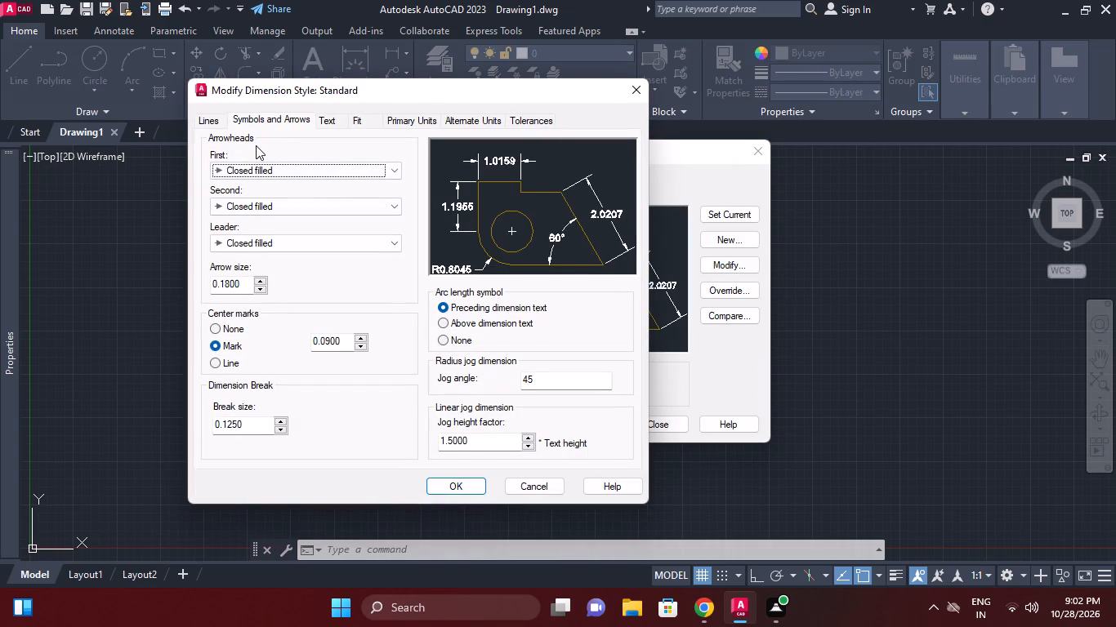
left_click(248, 175)
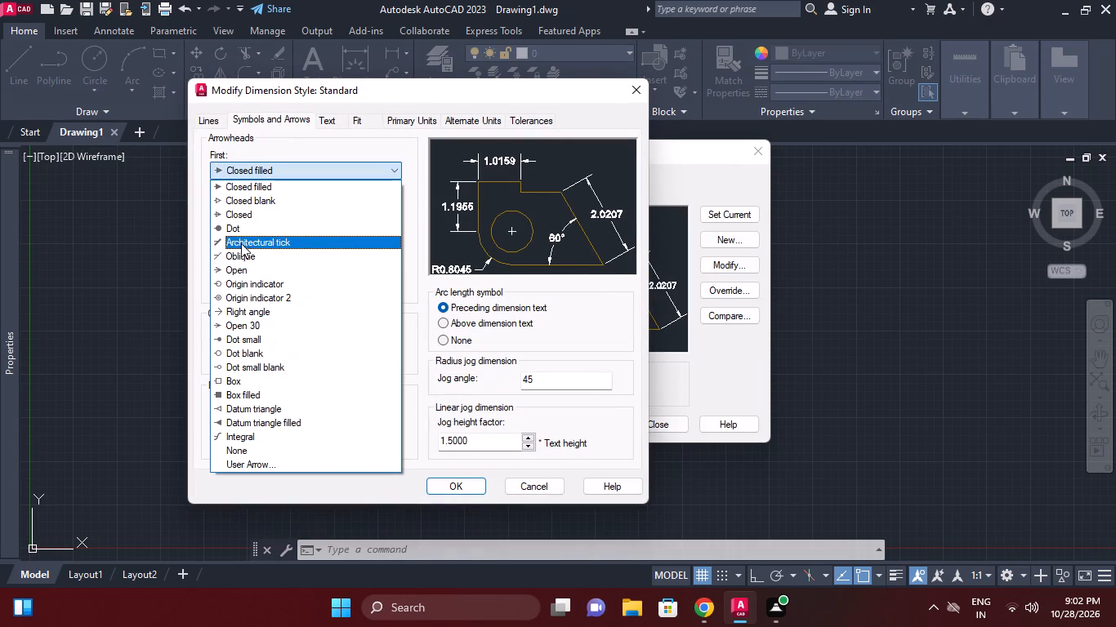
left_click(239, 252)
left_click(260, 121)
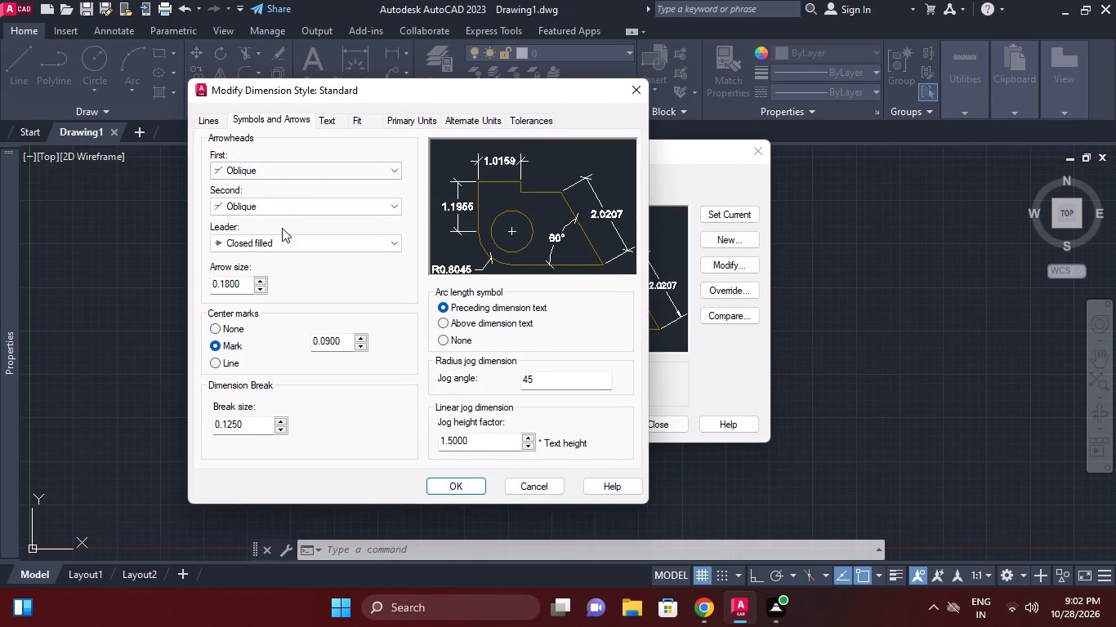
left_click_drag(249, 281, 185, 291)
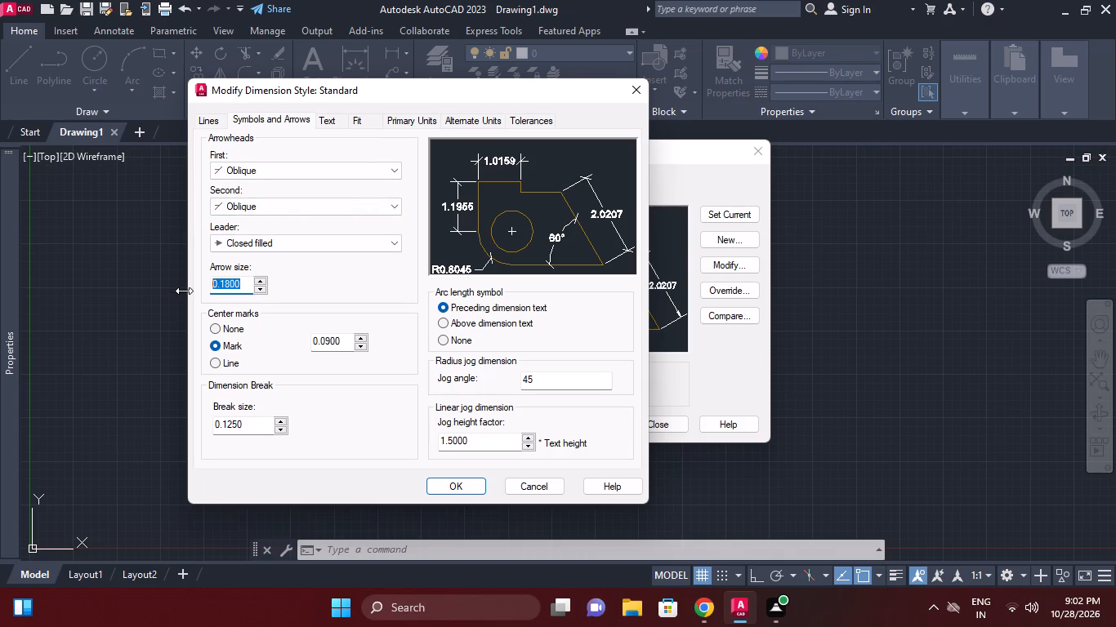
key("4")
key("Return")
left_click_drag(243, 282, 196, 289)
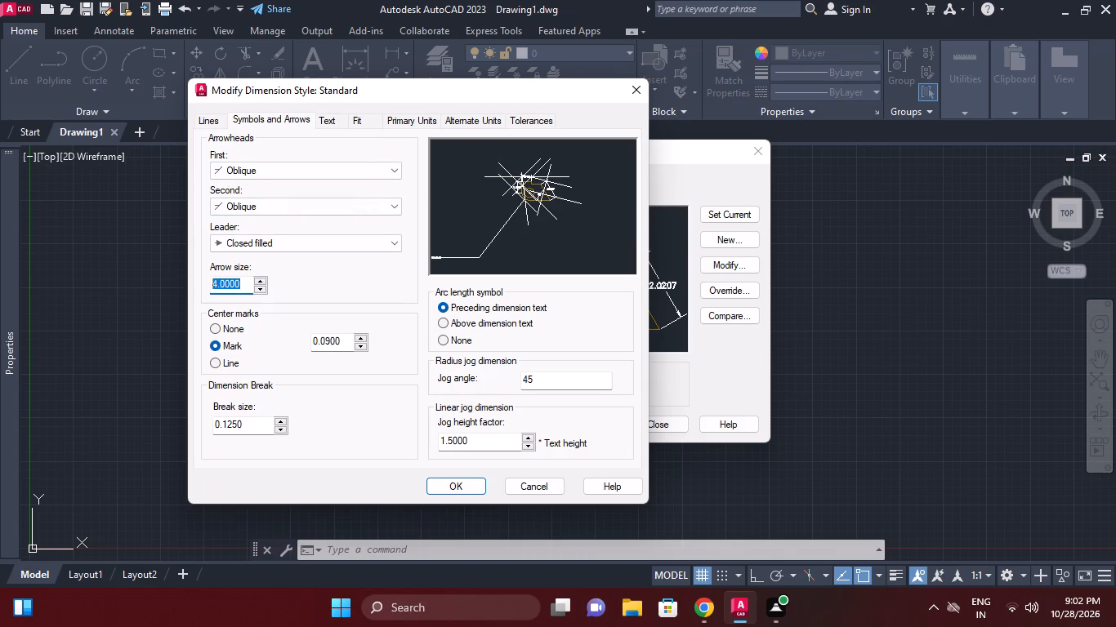
left_click_drag(196, 289, 178, 292)
key("5")
key("Return")
Set the dimension style's text height to 5.
left_click(330, 121)
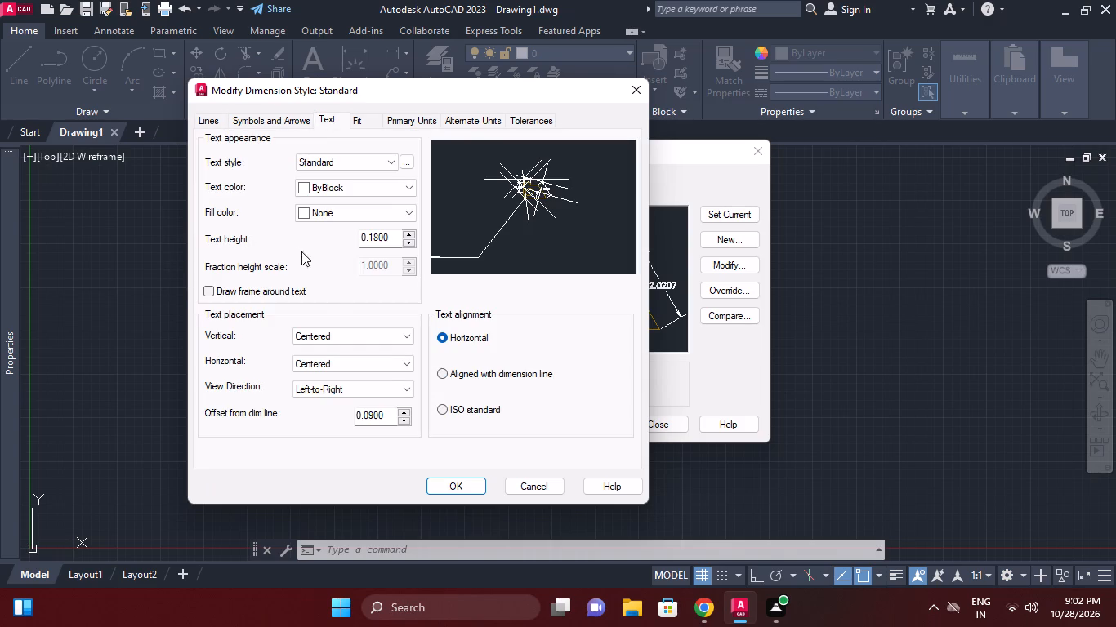
left_click_drag(390, 242, 360, 242)
key("5")
key("Return")
Set the dimension style's extension line colour to Color 251.
left_click(210, 127)
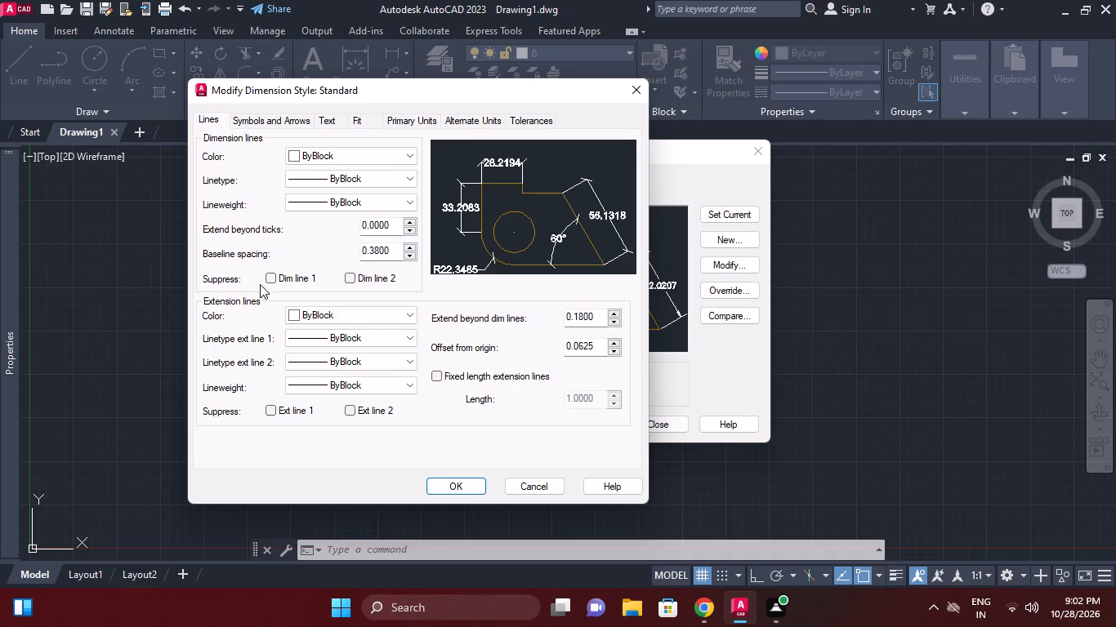
left_click(328, 320)
left_click(303, 463)
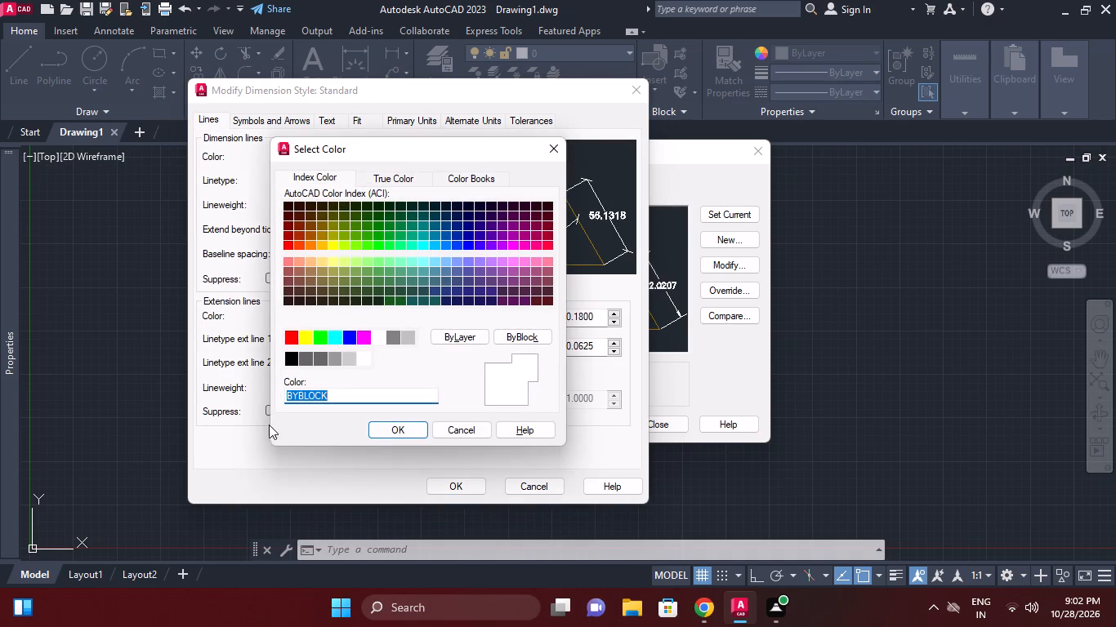
left_click(305, 366)
left_click(398, 430)
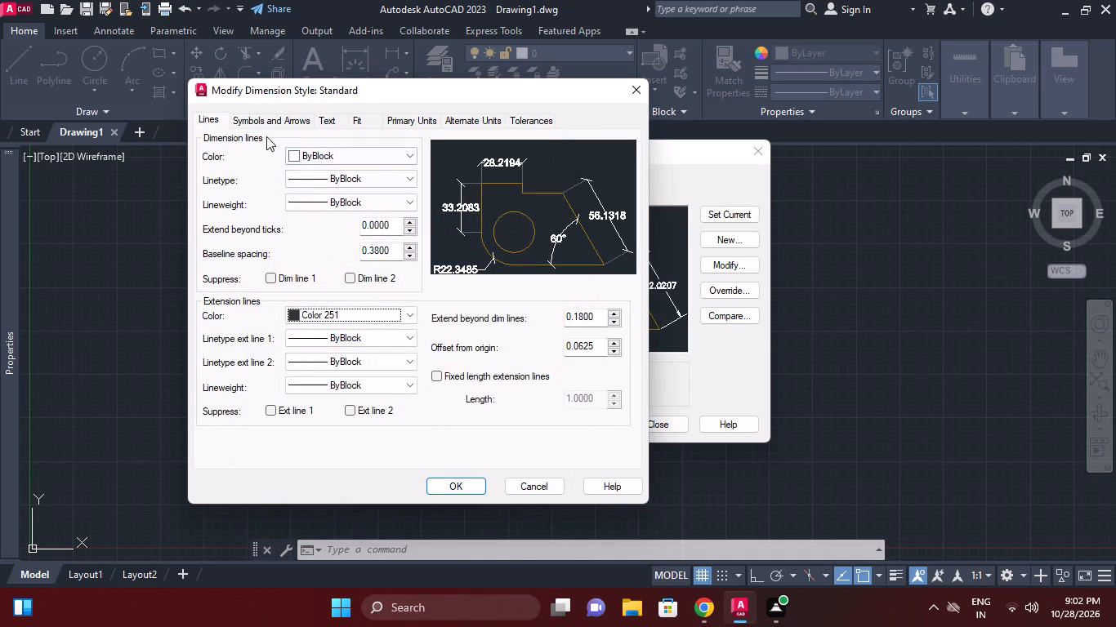
Align the dimension text with the dimension line and set its vertical placement to Above.
left_click(269, 125)
left_click(350, 124)
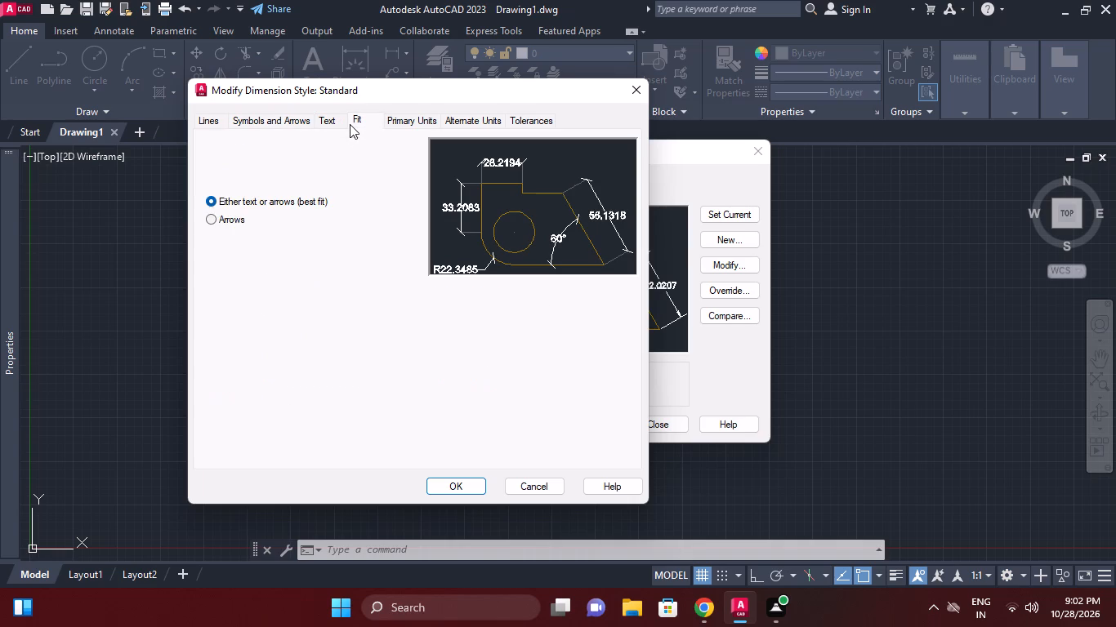
left_click(341, 121)
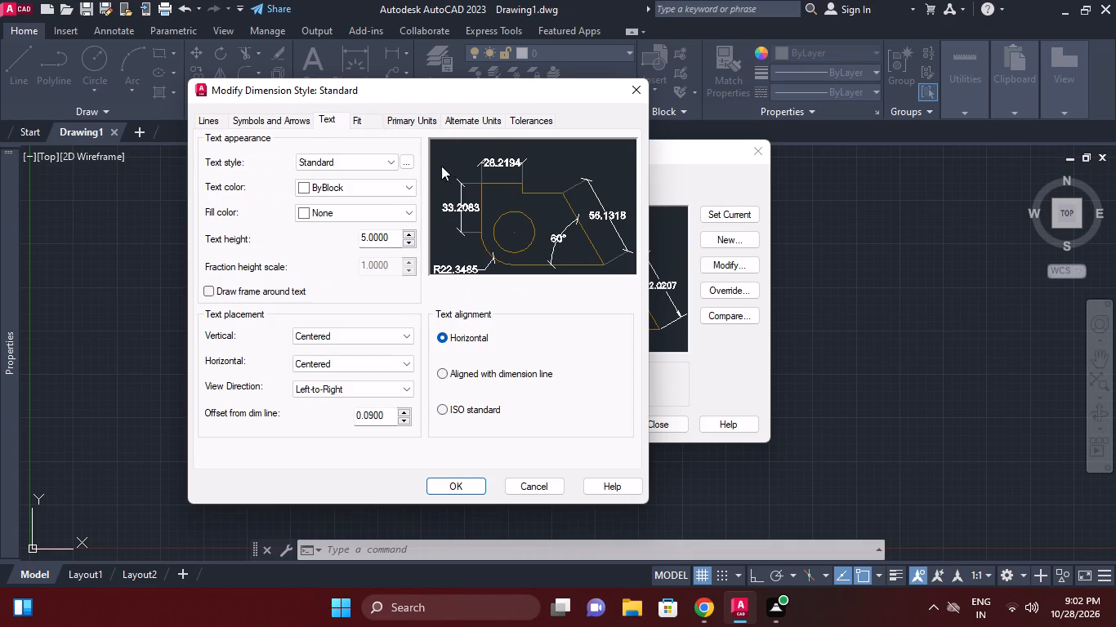
left_click(448, 369)
left_click(349, 340)
left_click(311, 358)
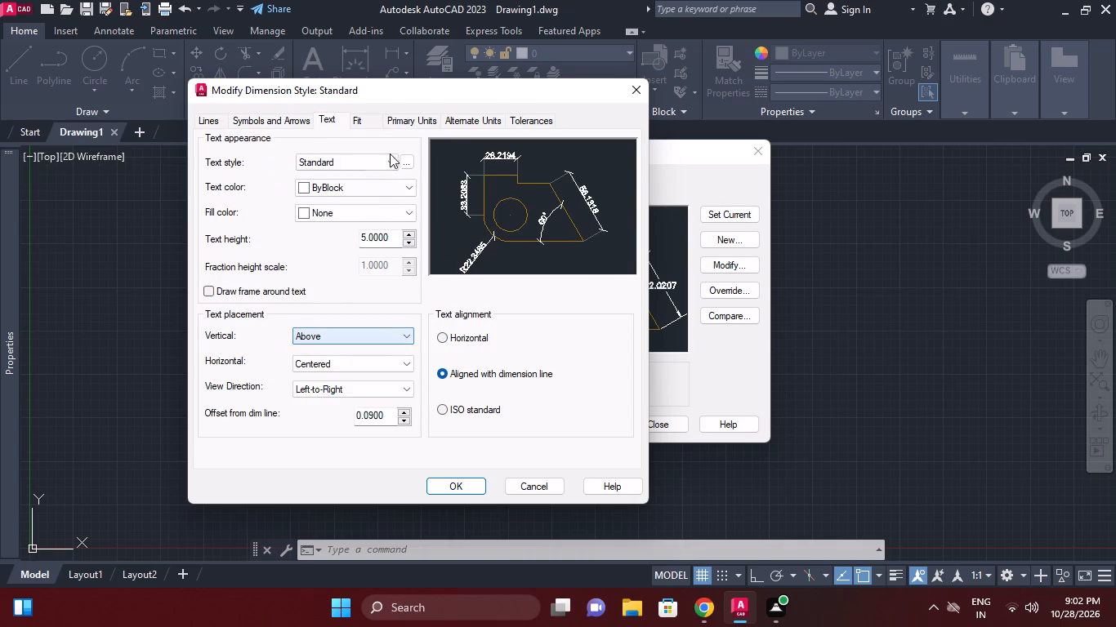
Set the linear dimension precision to 0, save the style changes and make the Standard dimension style current.
left_click(417, 118)
left_click(341, 187)
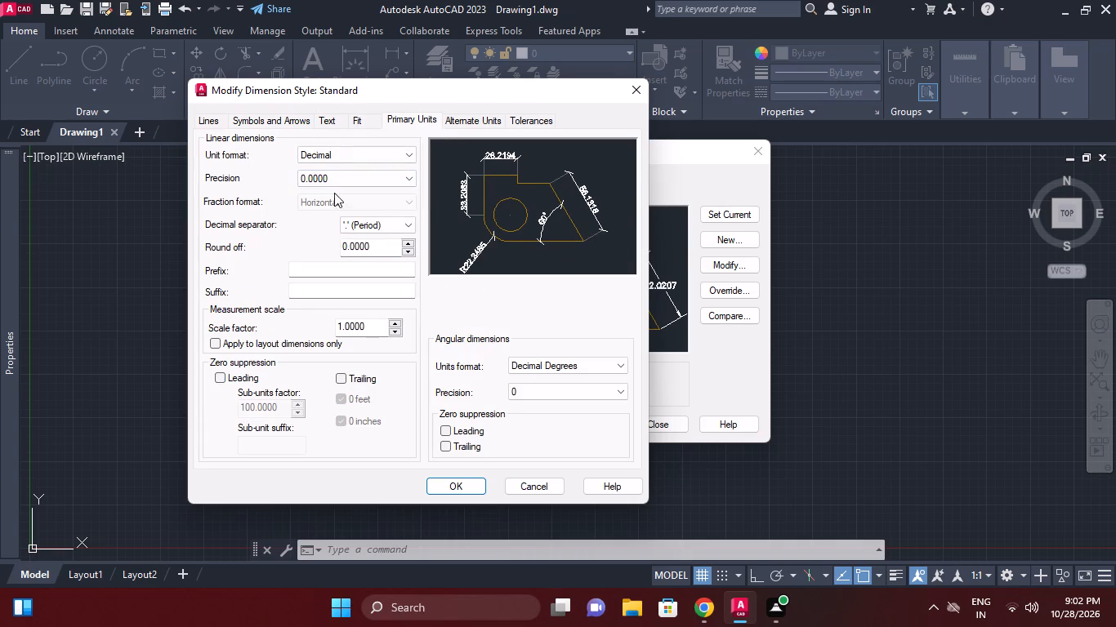
left_click(335, 176)
left_click(324, 196)
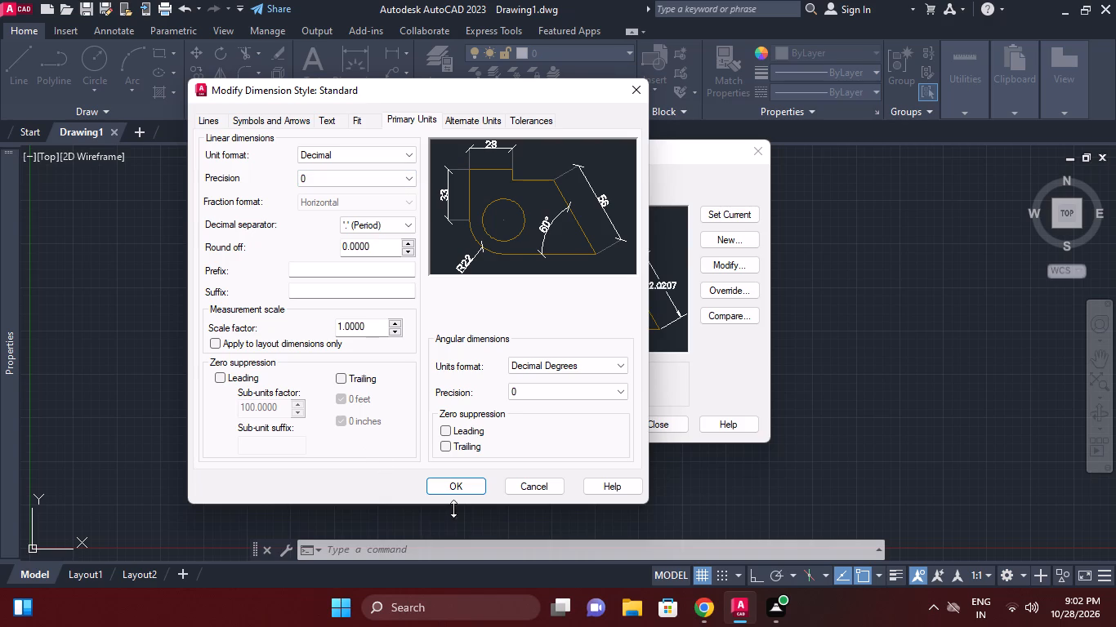
left_click(457, 498)
left_click(454, 483)
double_click(713, 213)
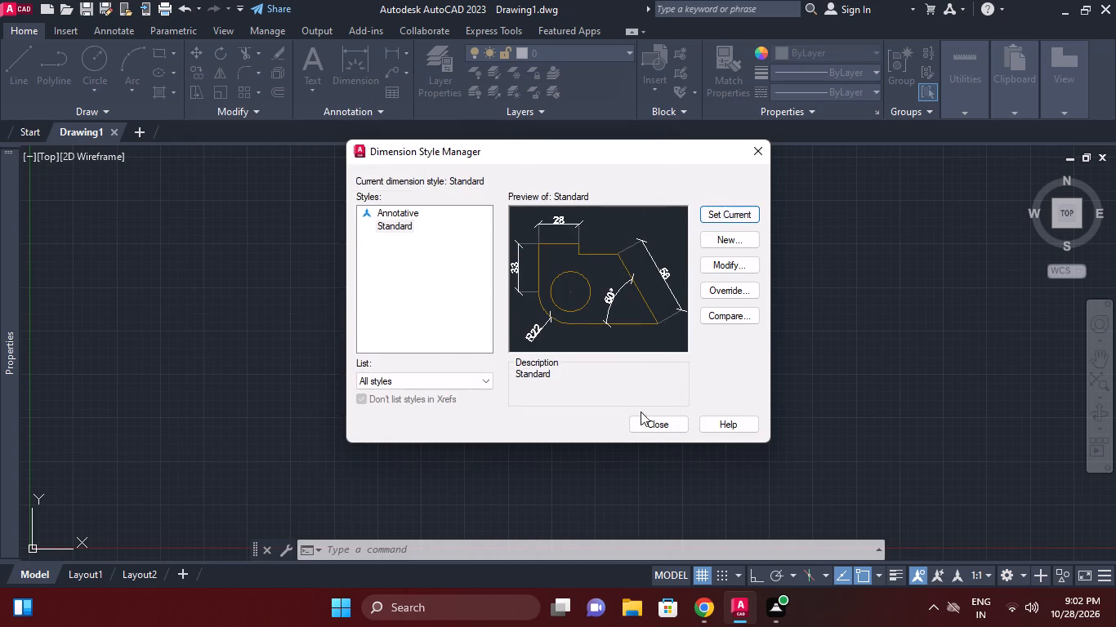
left_click(645, 426)
key("d")
key("space")
key("Escape")
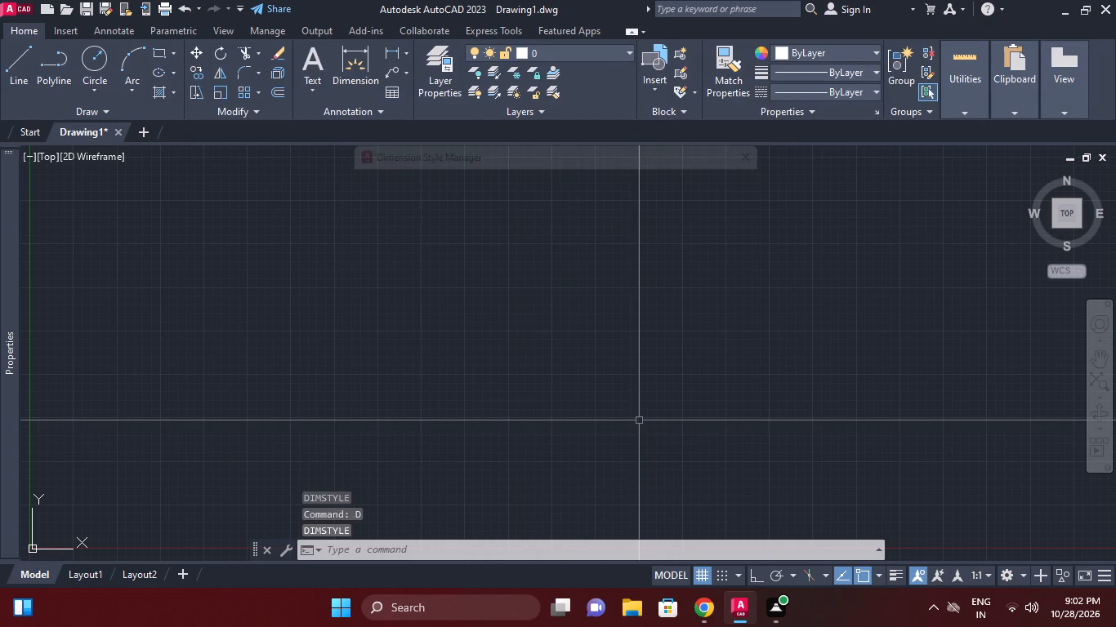
Configure the drawing units with a length precision of 0 and an insertion scale in Millimeters.
type("un")
key("space")
left_click(328, 217)
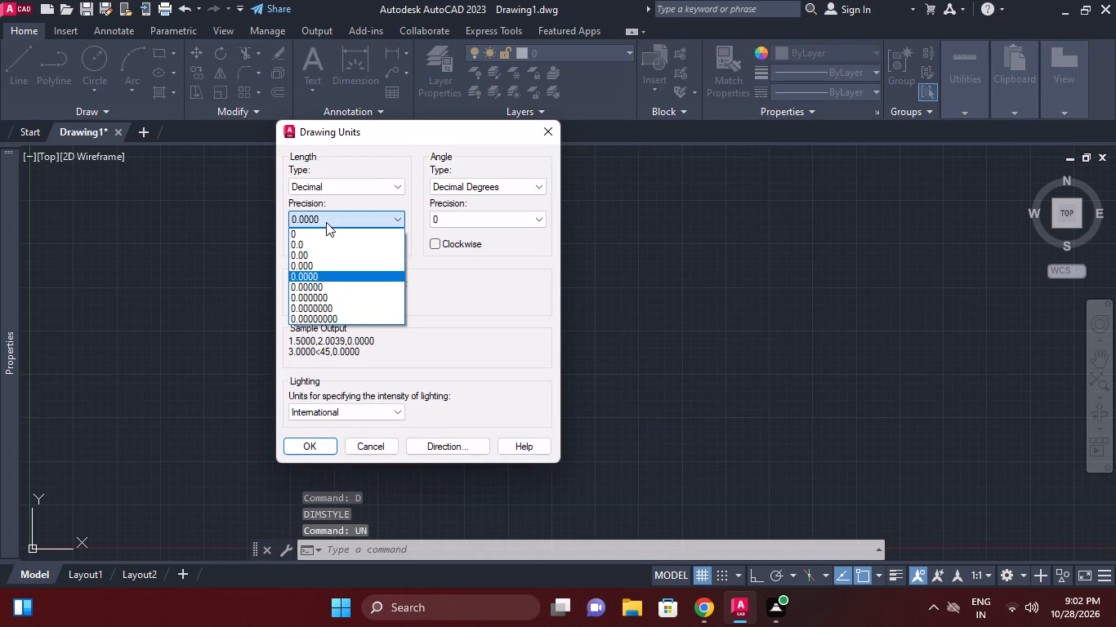
left_click(325, 226)
left_click(325, 219)
left_click(319, 229)
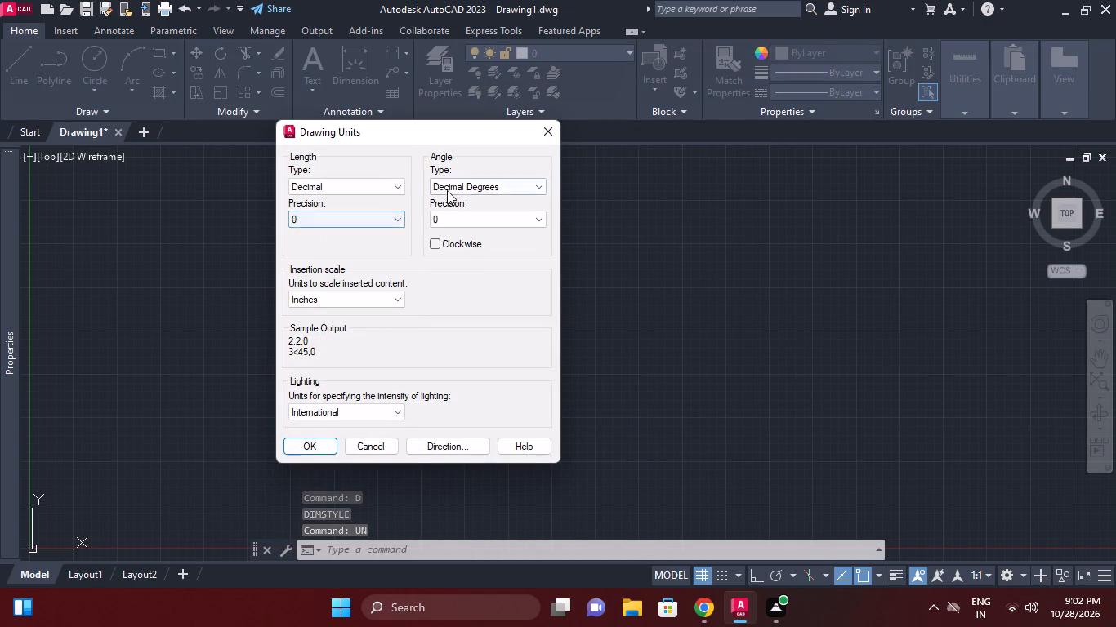
left_click(354, 189)
left_click(479, 290)
left_click(351, 301)
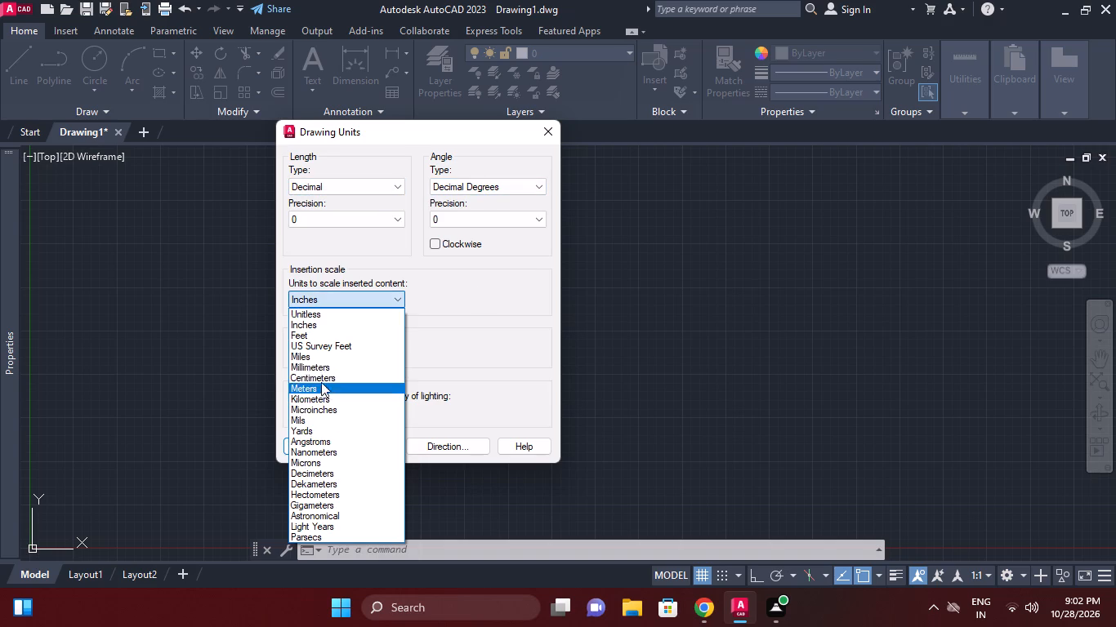
left_click(322, 370)
left_click(322, 438)
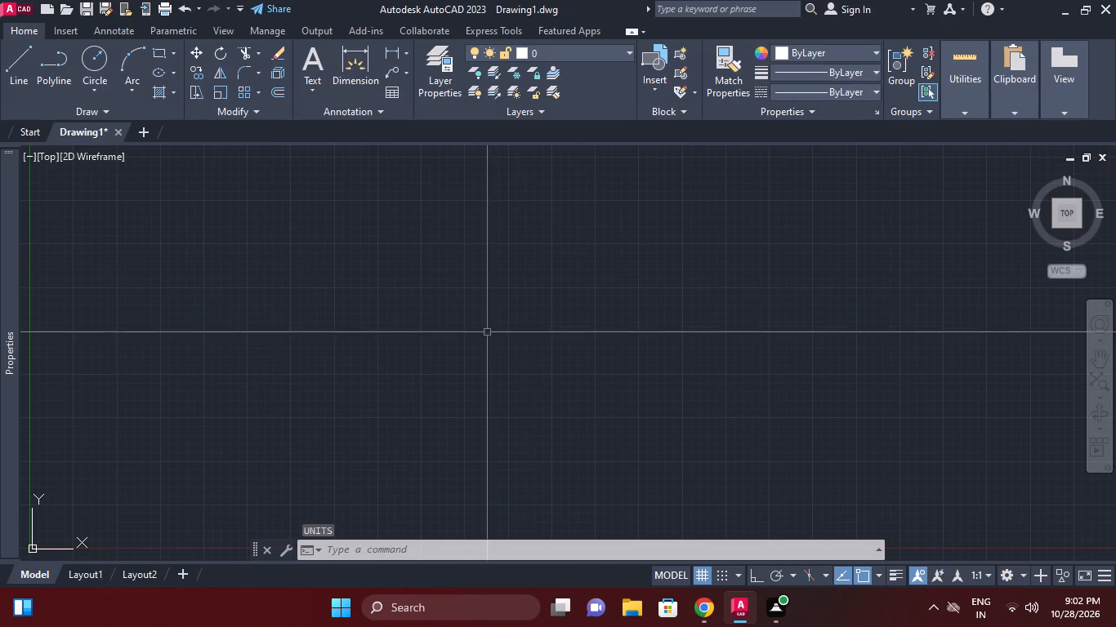
Turn off the drawing grid.
middle_click(500, 371)
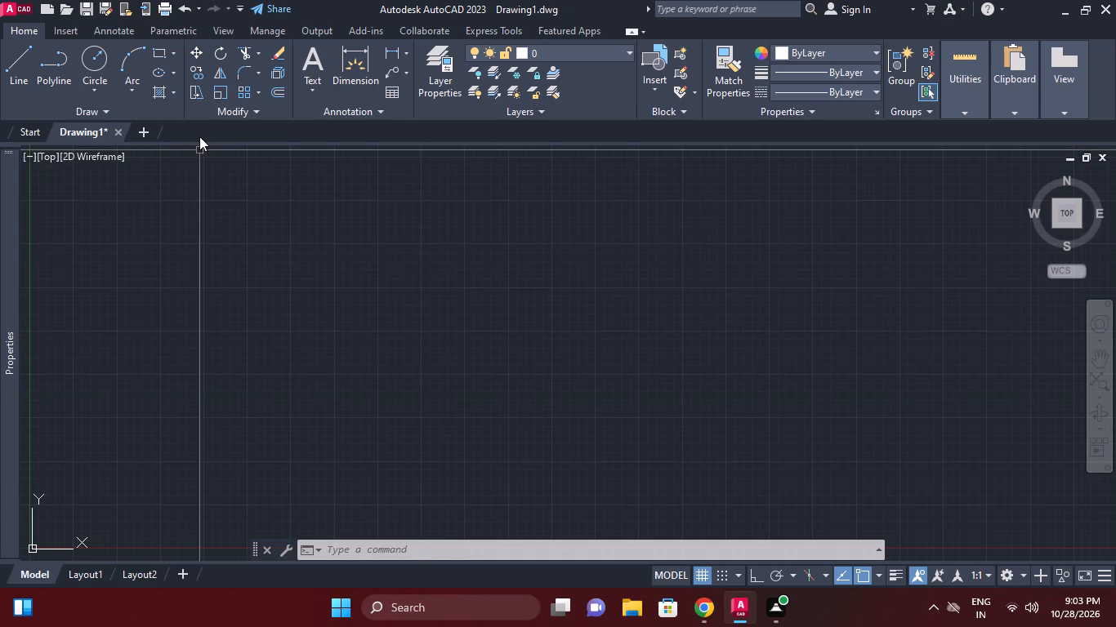
left_click(705, 569)
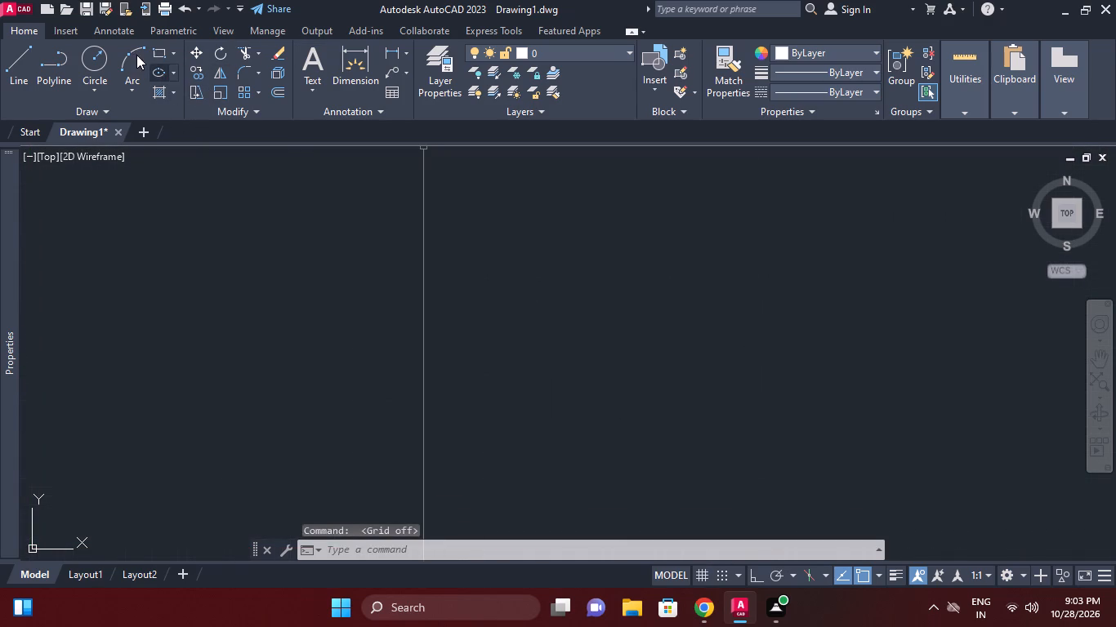
Draw a 360 by 360 mm square with the Rectangle tool and fit the whole drawing in view.
left_click(156, 53)
left_click(449, 260)
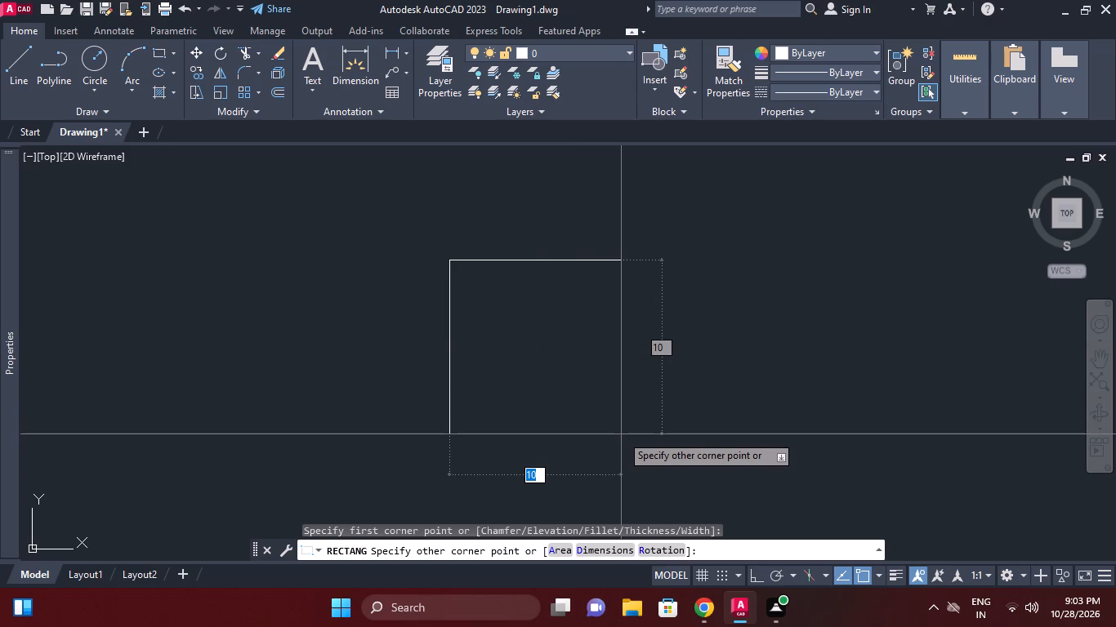
type("360")
key("Tab")
type("360")
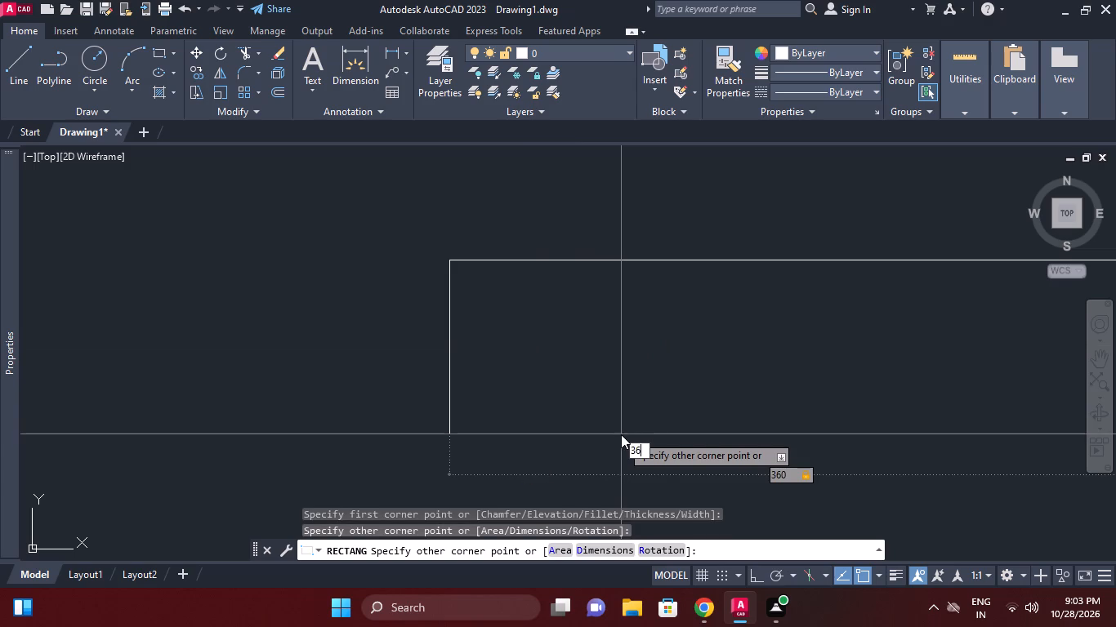
key("Return")
type("z a")
key("space")
scroll(719, 366, "down", 2)
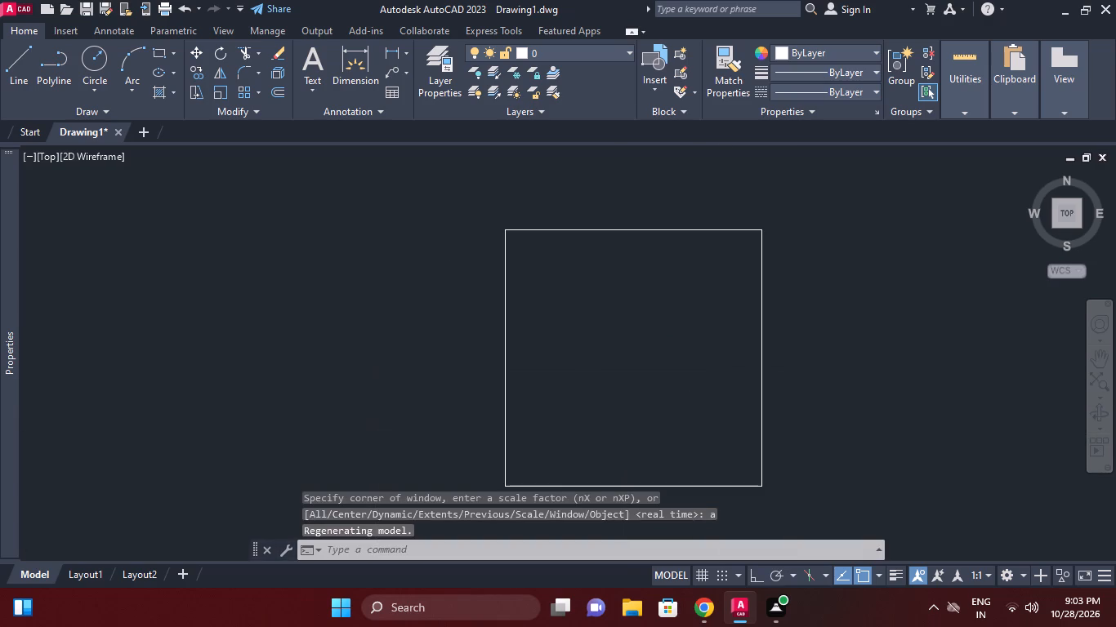
Move the square about 753 mm at an angle of about 49°, up and away from the origin.
left_click(761, 400)
left_click(727, 367)
key("m")
key("space")
left_click(708, 387)
middle_click_drag(762, 322, 686, 438)
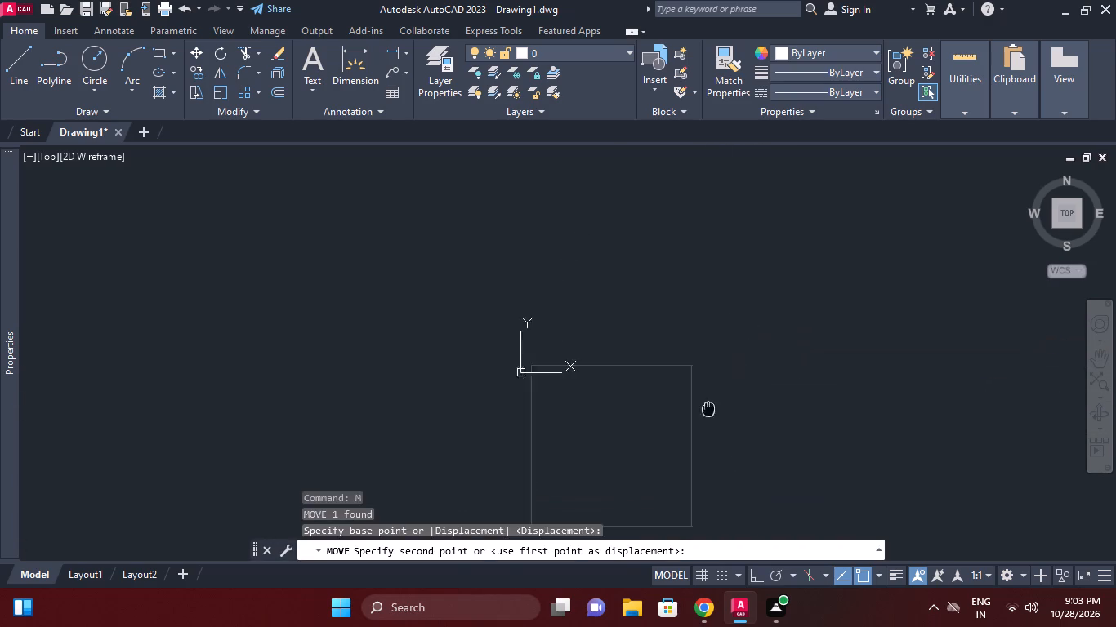
middle_click_drag(686, 438, 700, 419)
scroll(806, 341, "down", 1)
middle_click_drag(800, 353, 697, 397)
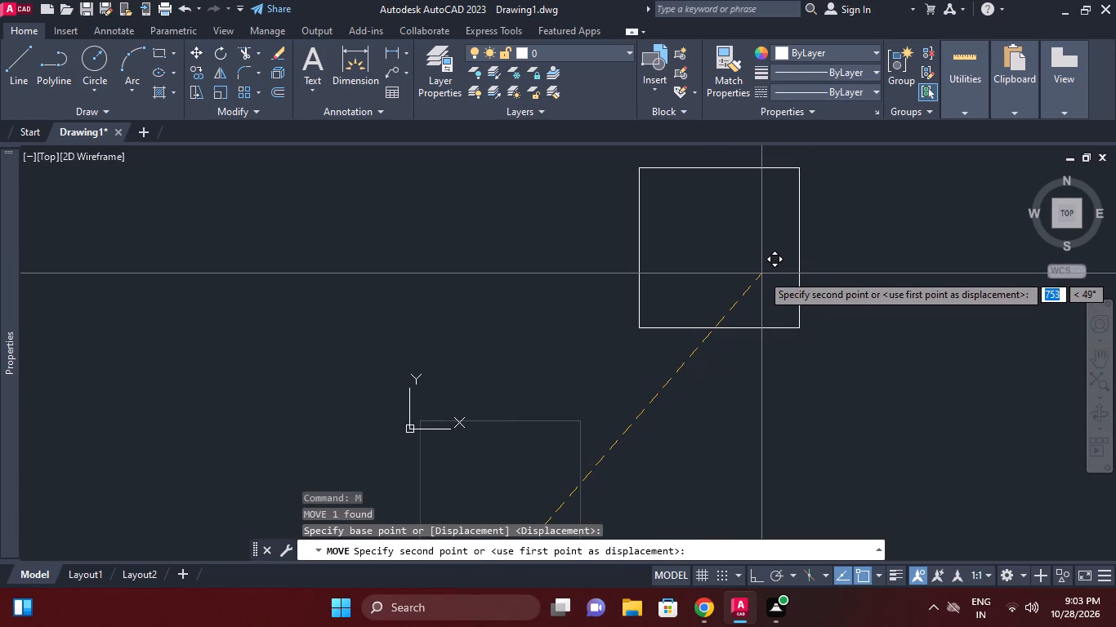
left_click(761, 273)
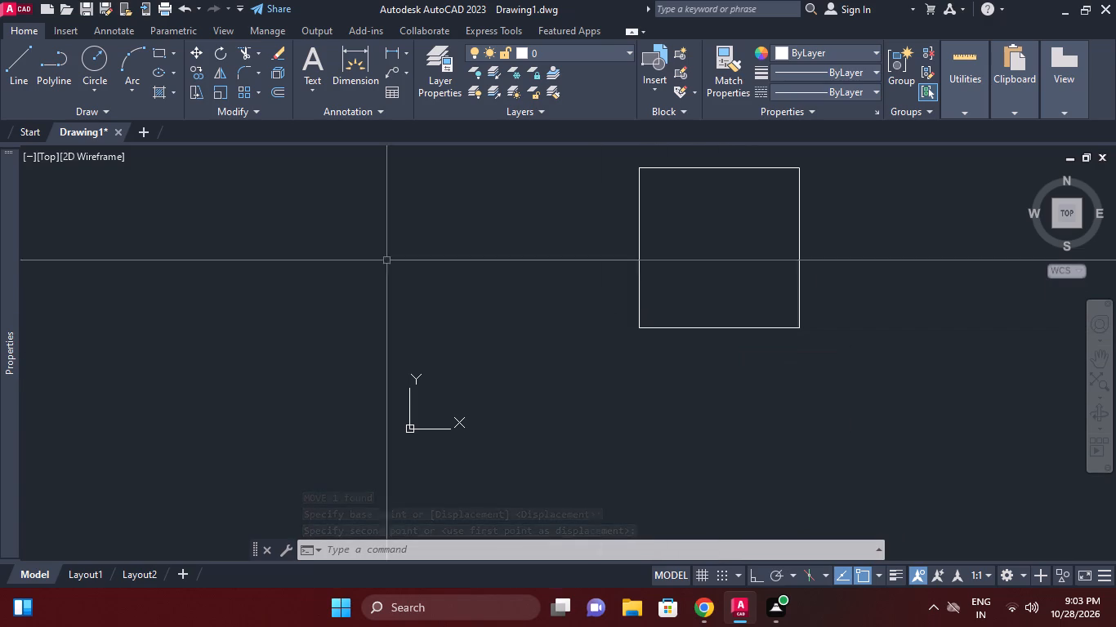
Draw a horizontal construction line through the square's lower-left corner.
left_click(92, 113)
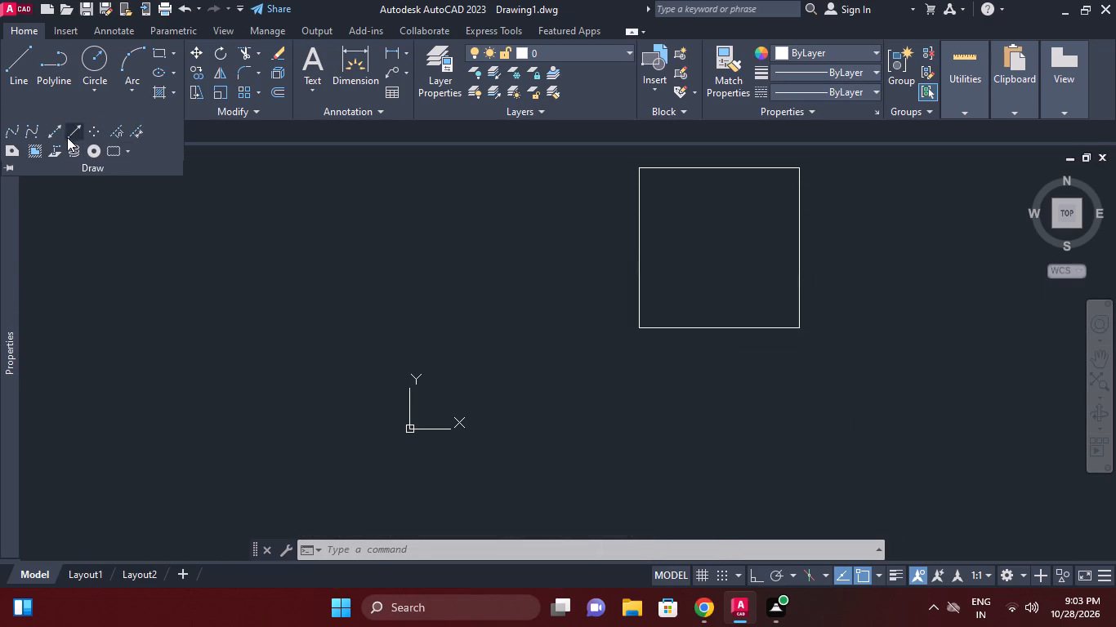
left_click(56, 132)
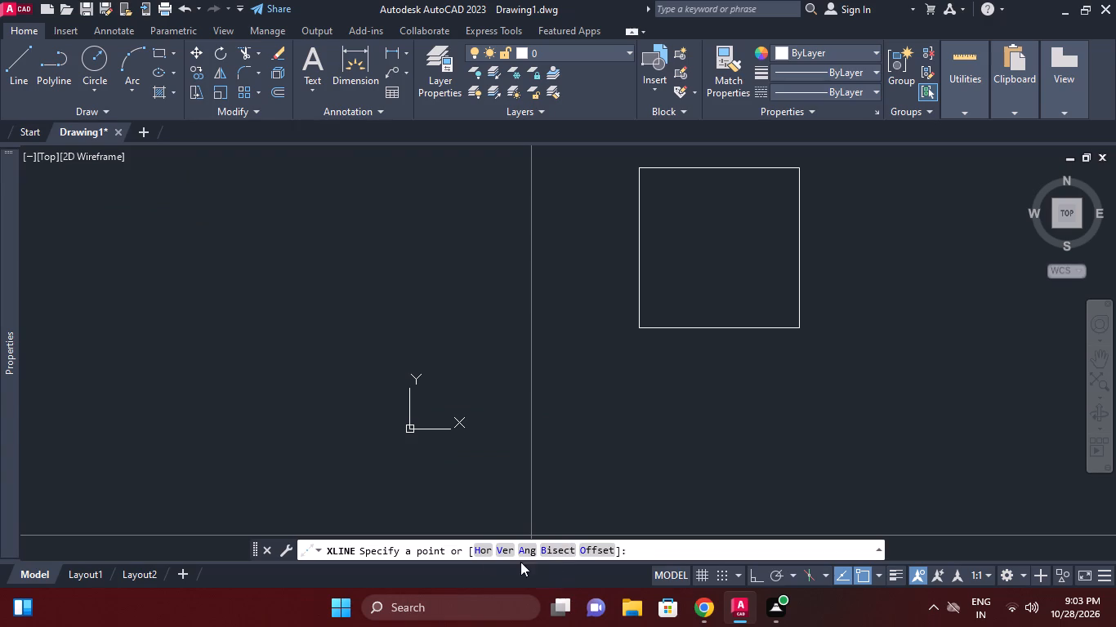
left_click(480, 544)
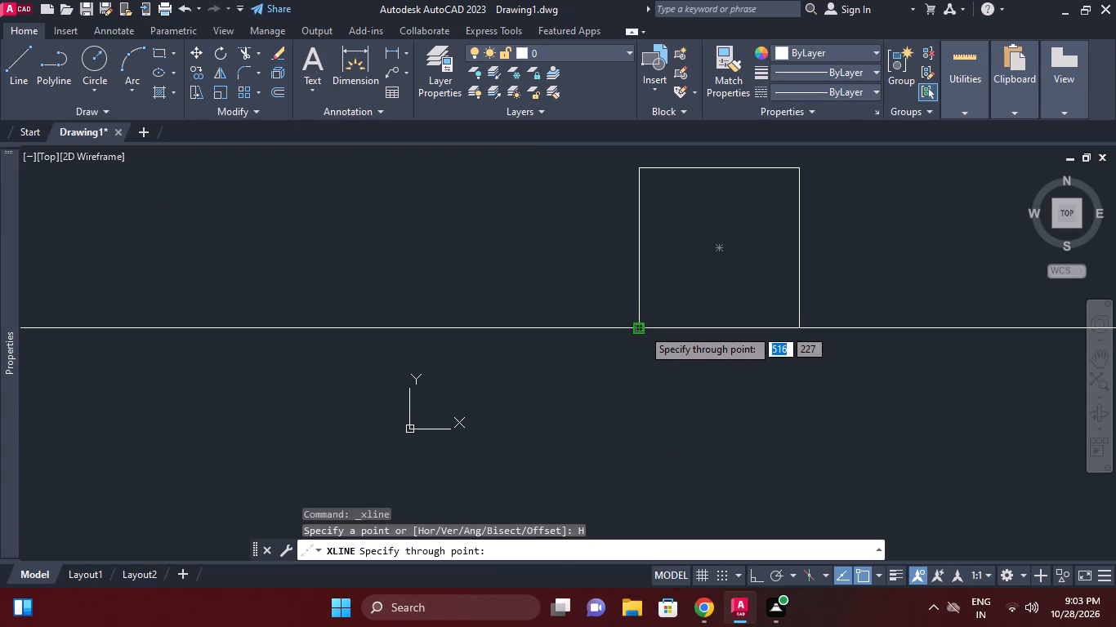
left_click(642, 328)
middle_click_drag(686, 257, 675, 276)
right_click(604, 278)
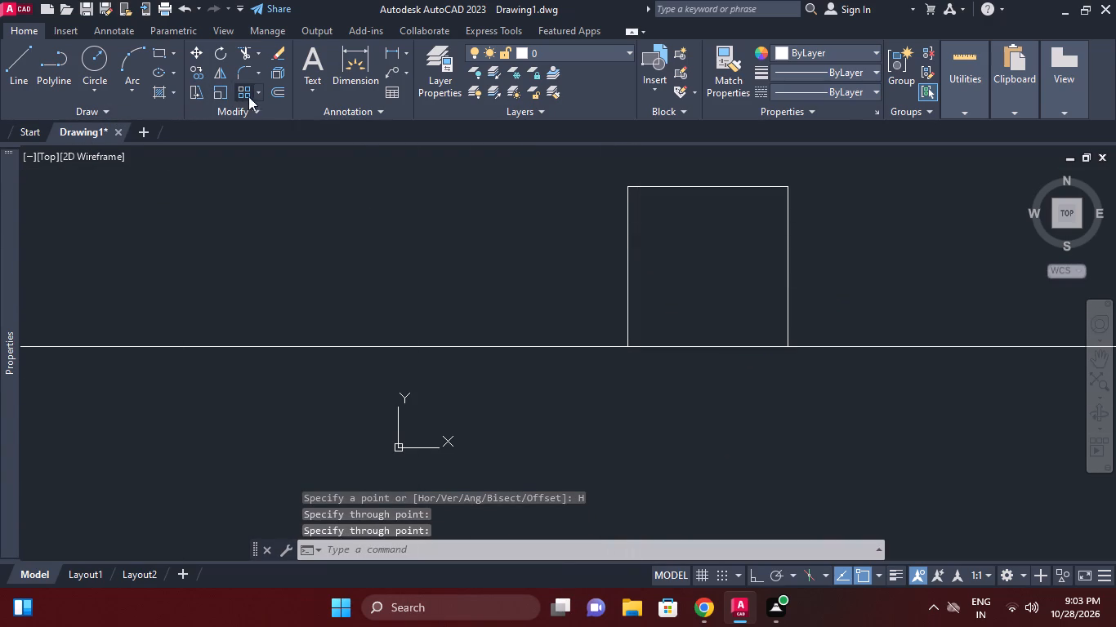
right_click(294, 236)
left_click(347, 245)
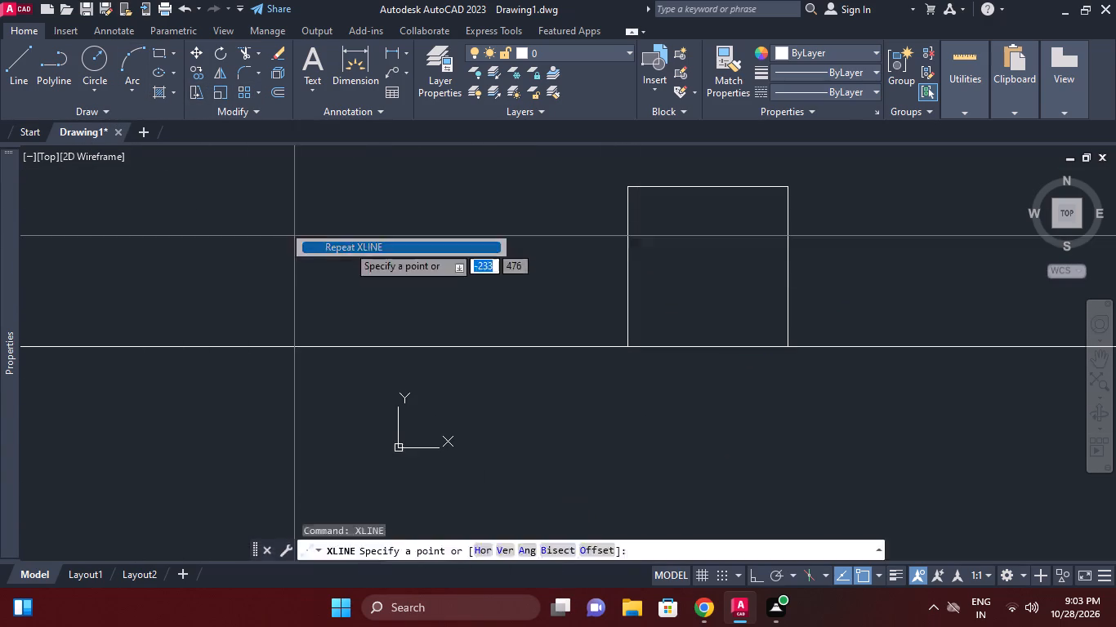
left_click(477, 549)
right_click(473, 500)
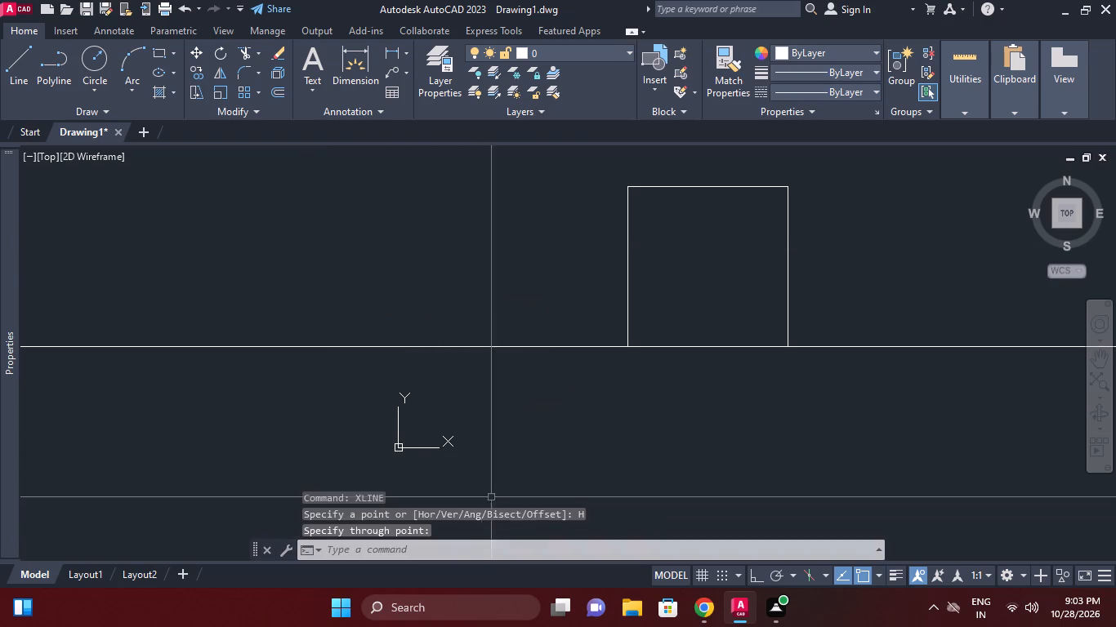
Draw a vertical construction line along the square's left edge.
right_click(518, 386)
left_click(578, 62)
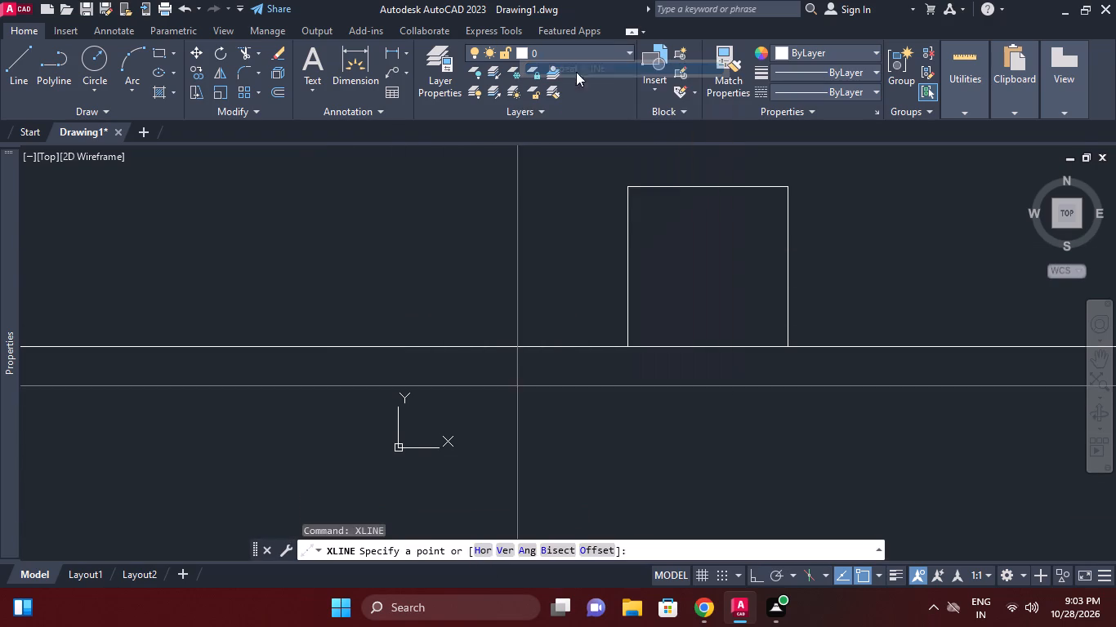
left_click(498, 552)
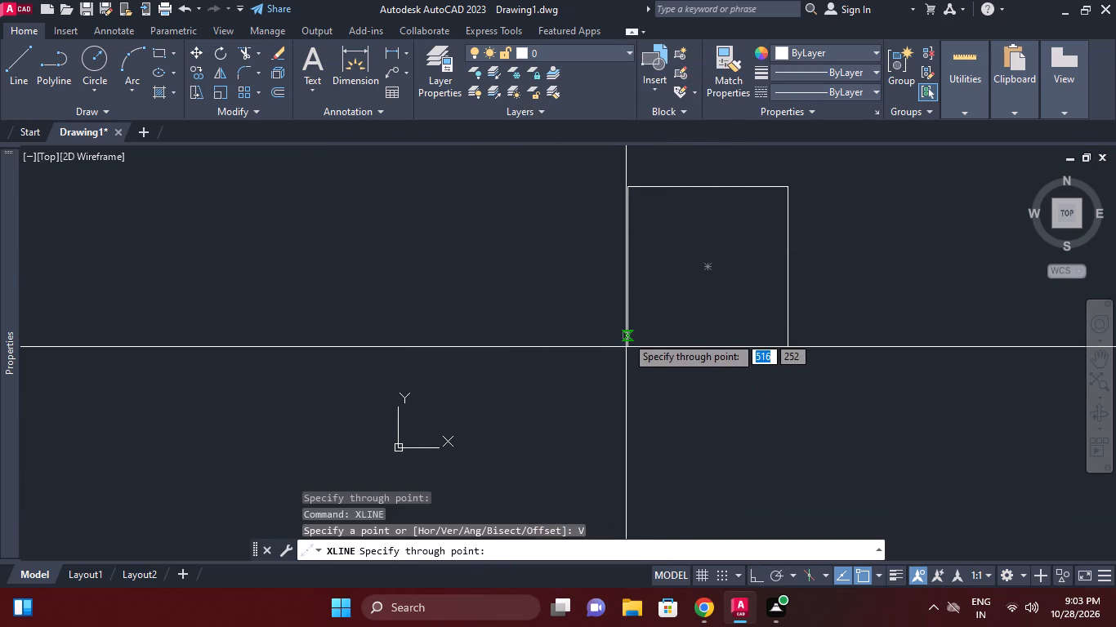
left_click(626, 339)
right_click(667, 326)
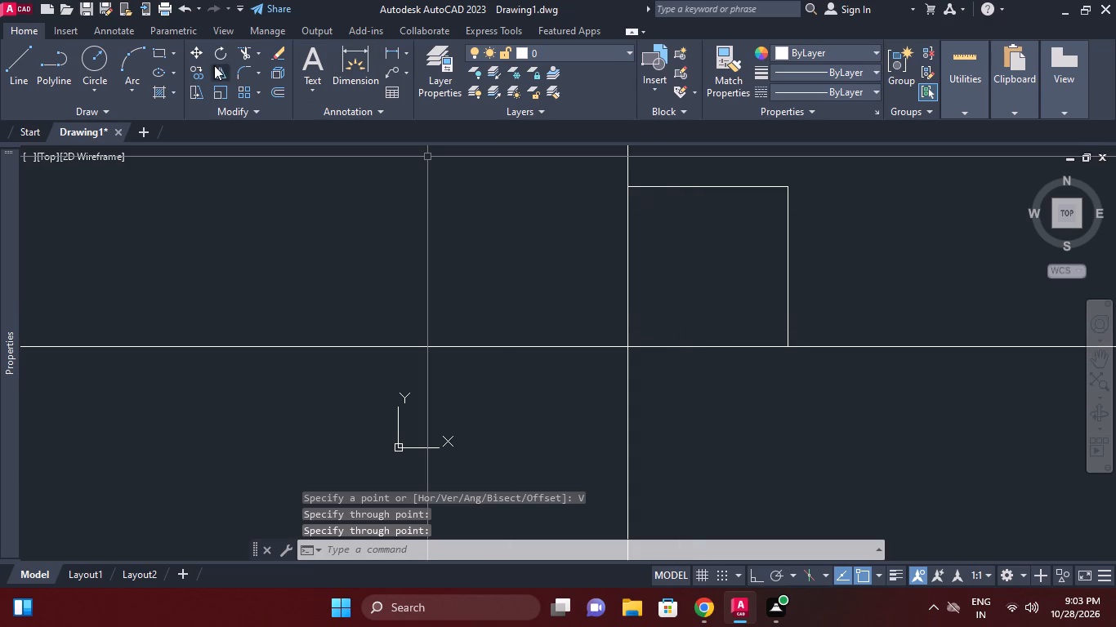
Offset the horizontal construction line 50 mm upward, and offset that copy a further 260 mm upward.
left_click(283, 90)
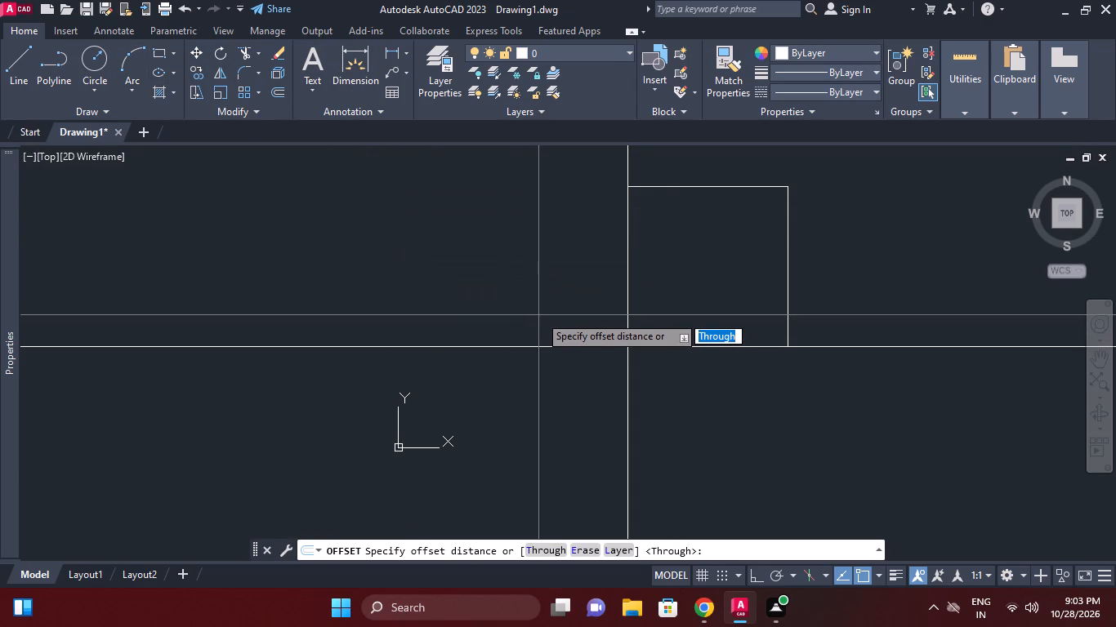
type("50")
key("Return")
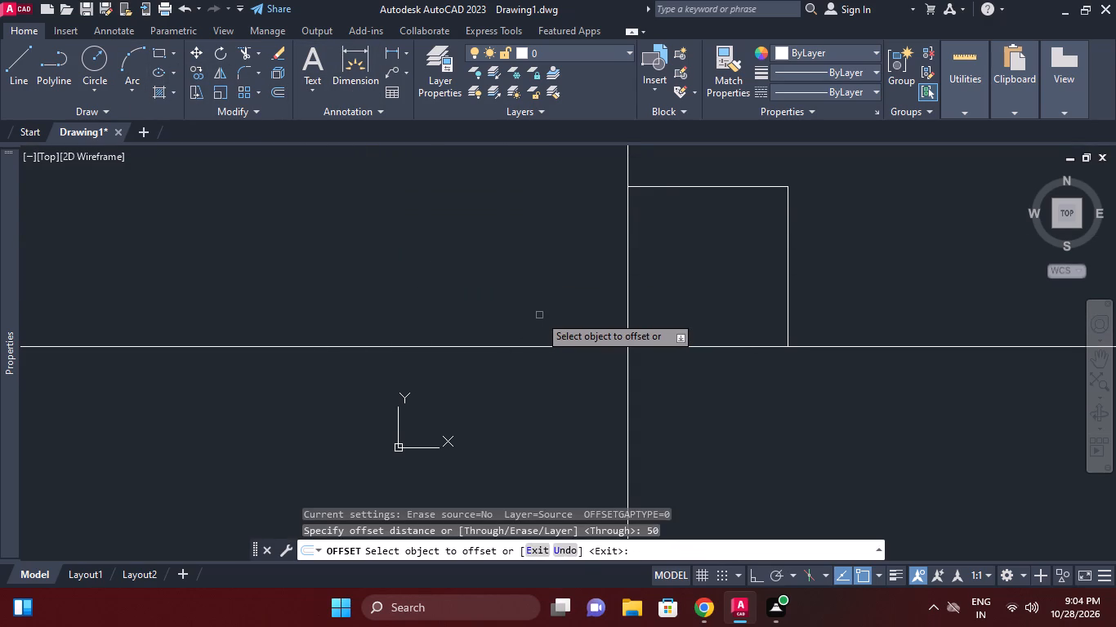
left_click(612, 348)
left_click(612, 322)
left_click(611, 326)
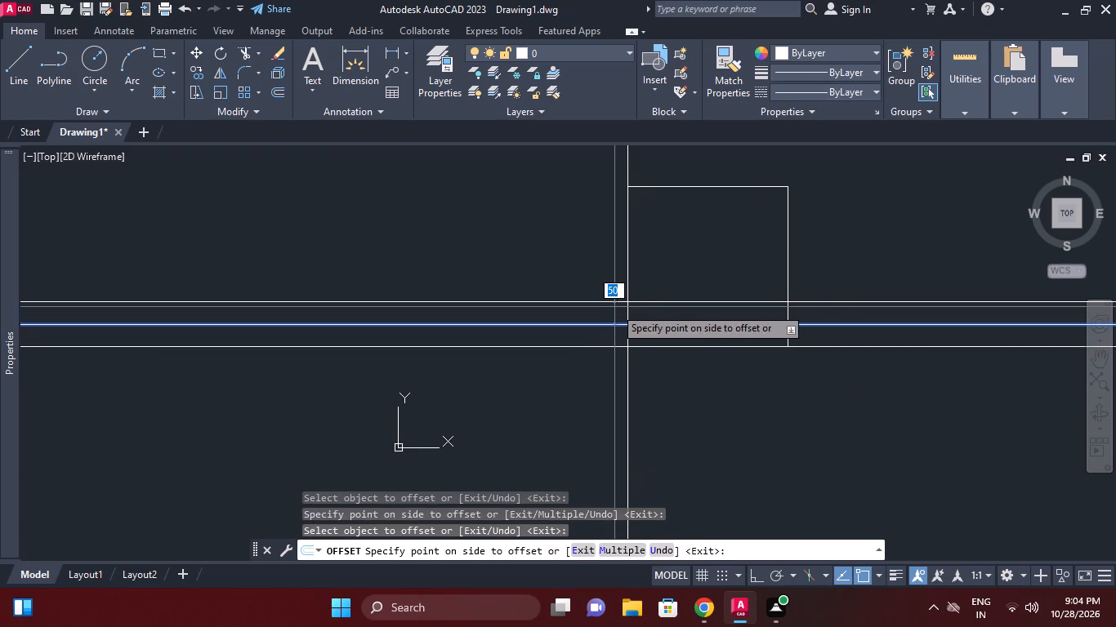
type("260")
key("Return")
Offset the vertical construction line 50 mm into the square, and offset that copy a further 260 mm the same way.
scroll(614, 307, "up", 1)
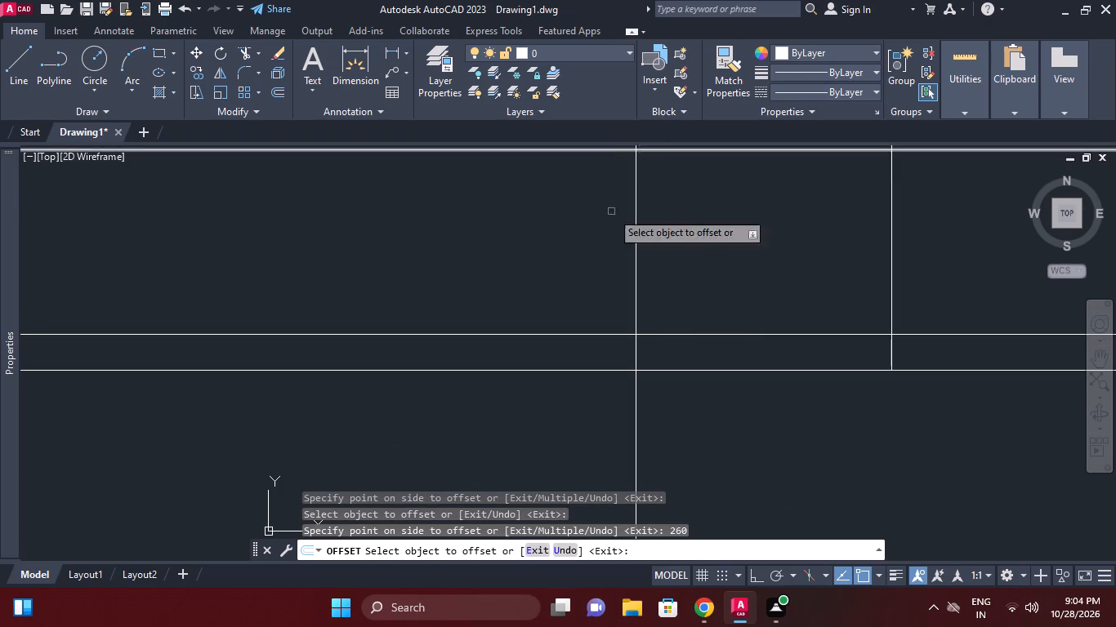
left_click(635, 314)
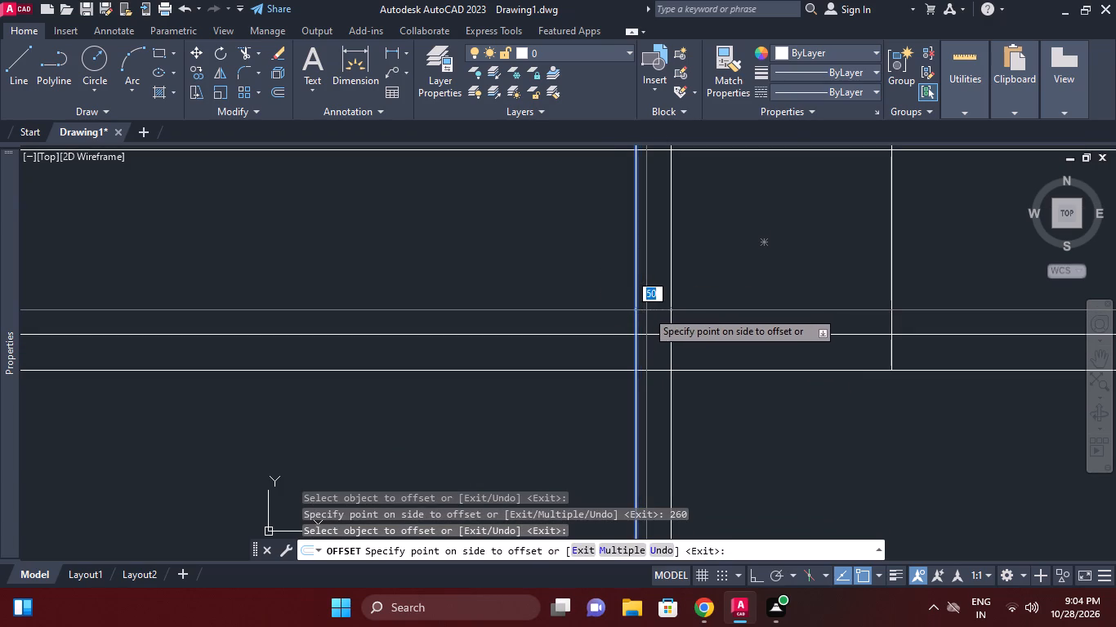
left_click(654, 305)
left_click(673, 275)
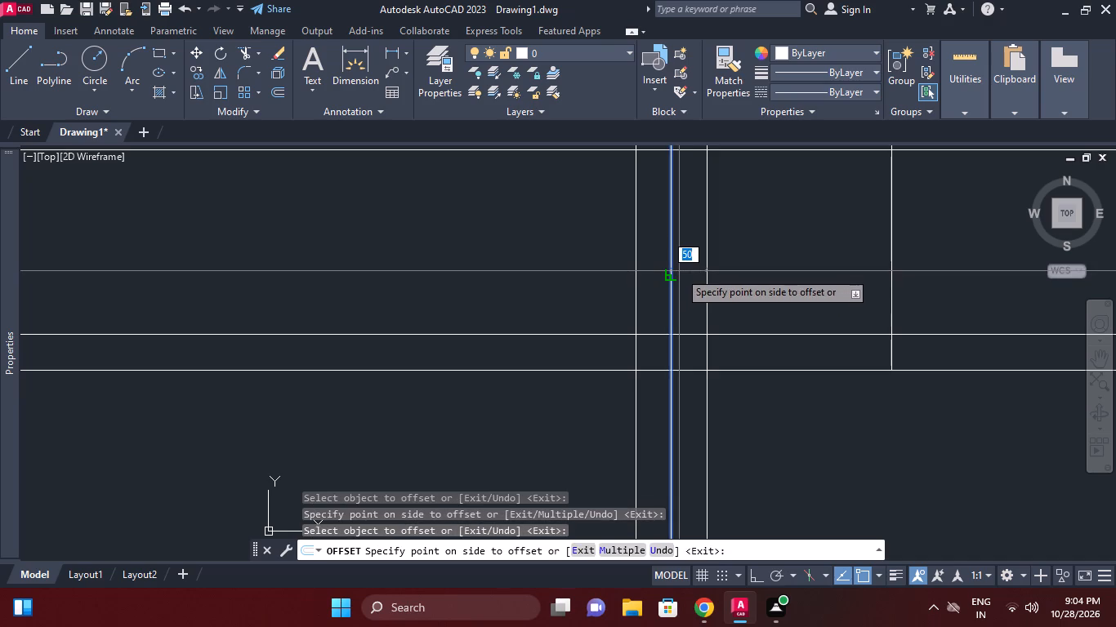
type("260")
key("Return")
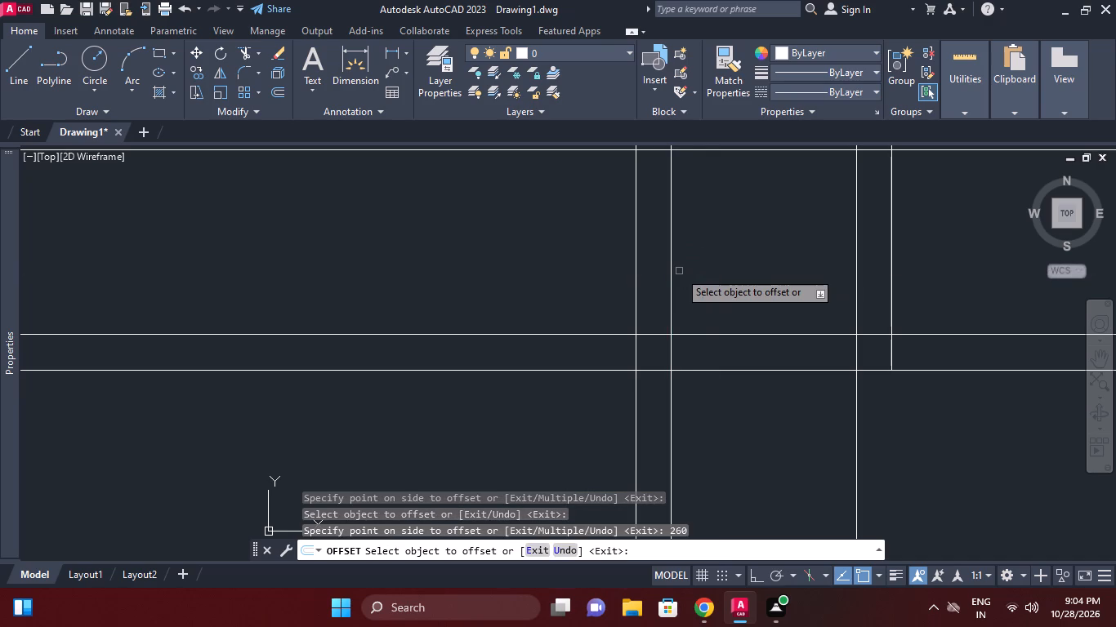
middle_click_drag(751, 276, 730, 331)
scroll(730, 327, "down", 1)
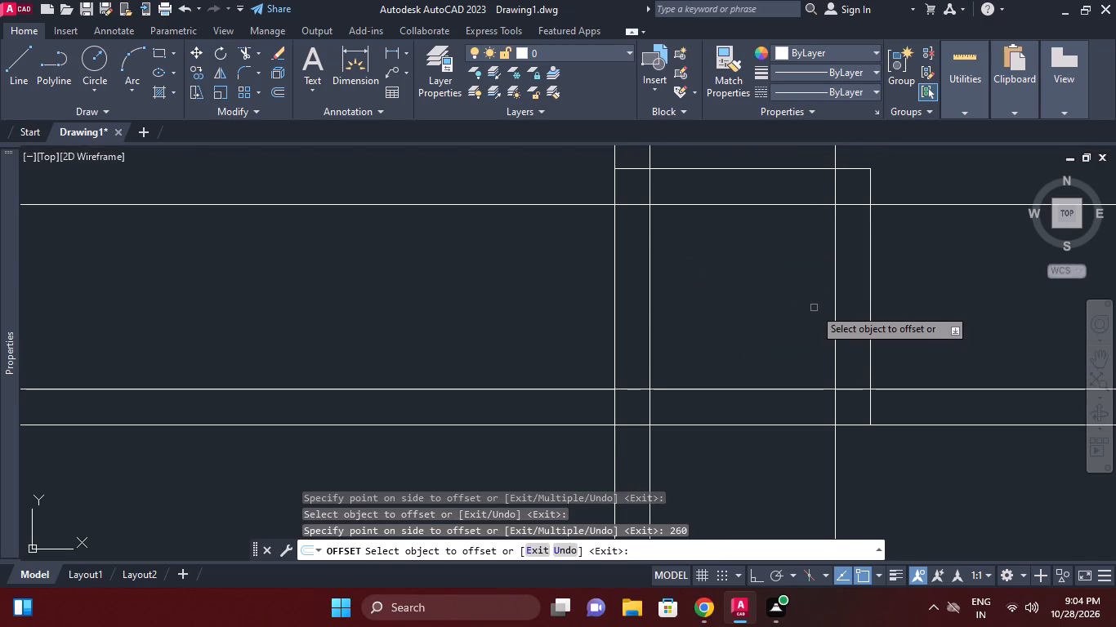
right_click(865, 300)
left_click(921, 311)
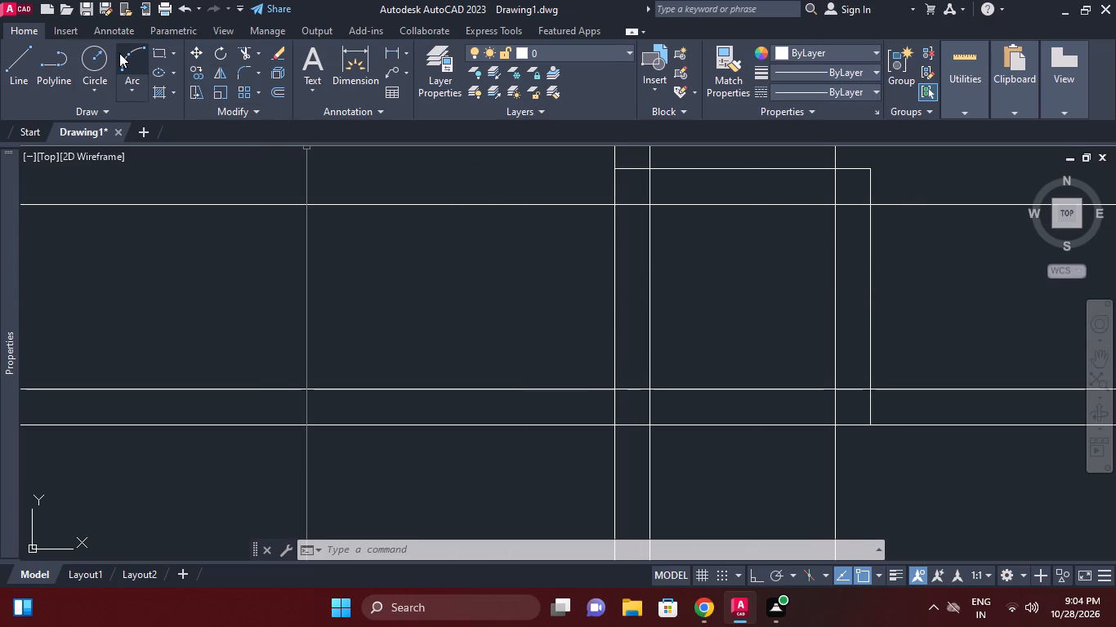
Draw a 60 mm diameter circle centred on the upper-left intersection of the offset construction lines inside the square.
left_click(96, 60)
middle_click_drag(636, 280, 632, 316)
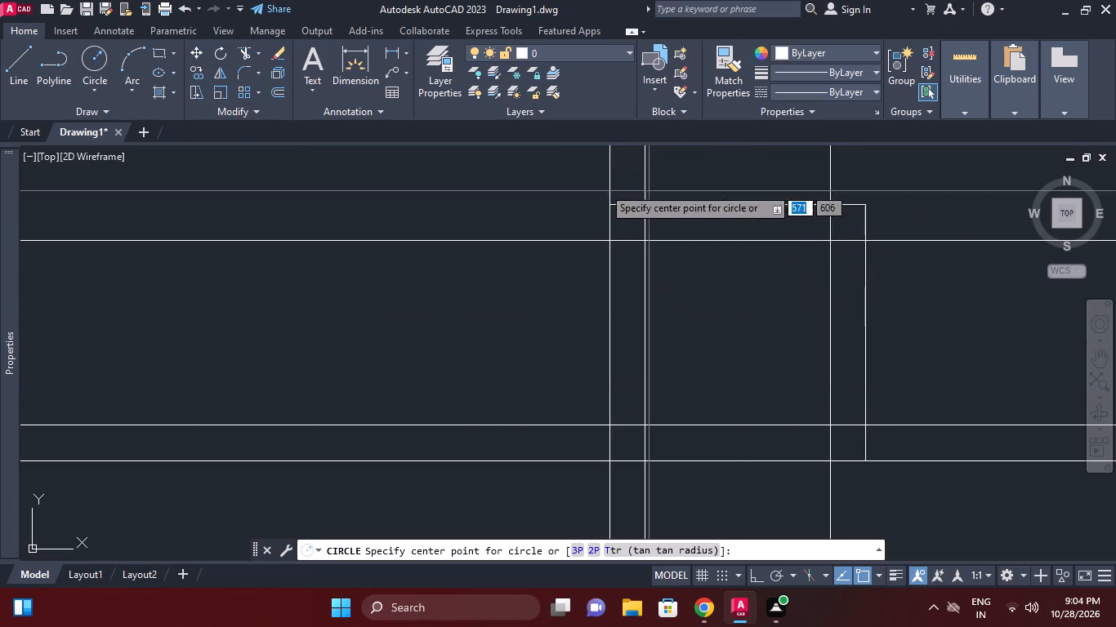
left_click(102, 89)
left_click(140, 157)
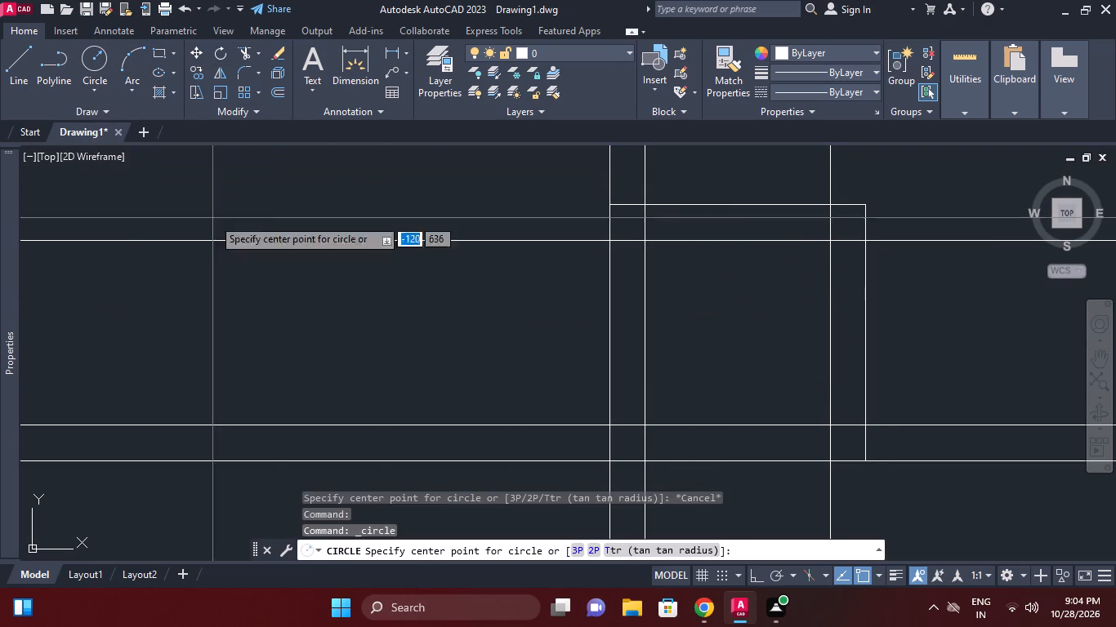
middle_click_drag(676, 273, 671, 323)
left_click(641, 265)
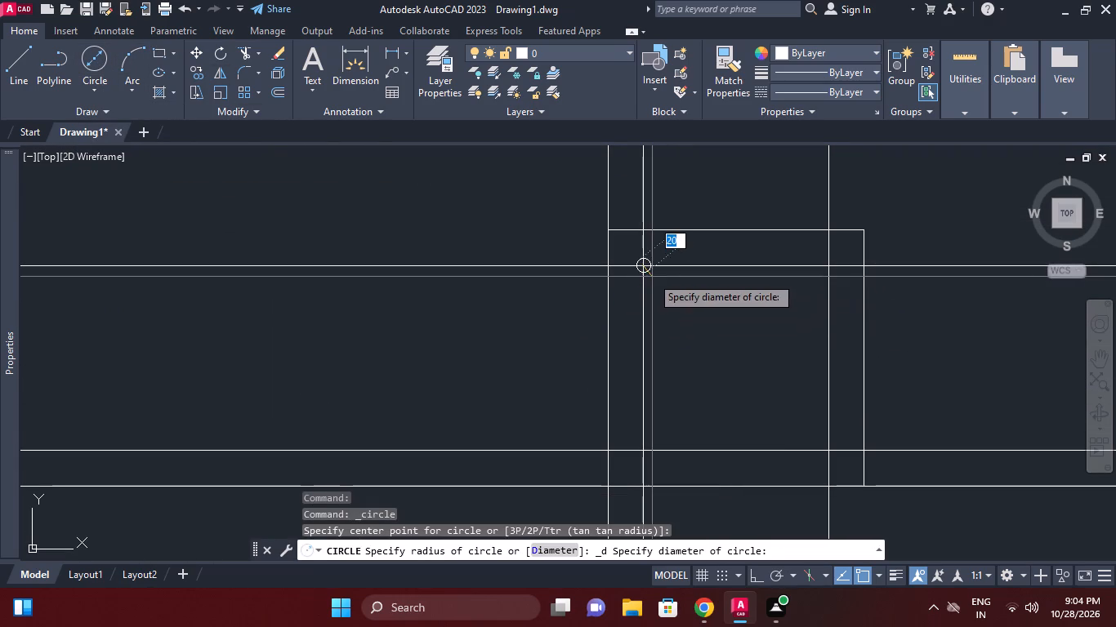
type("60")
key("Return")
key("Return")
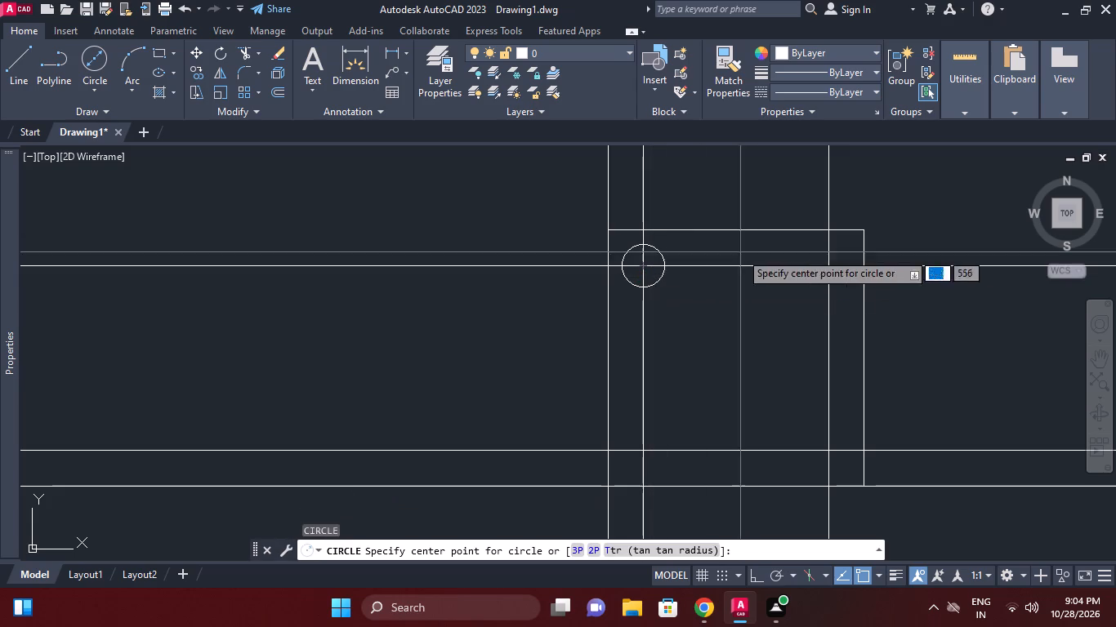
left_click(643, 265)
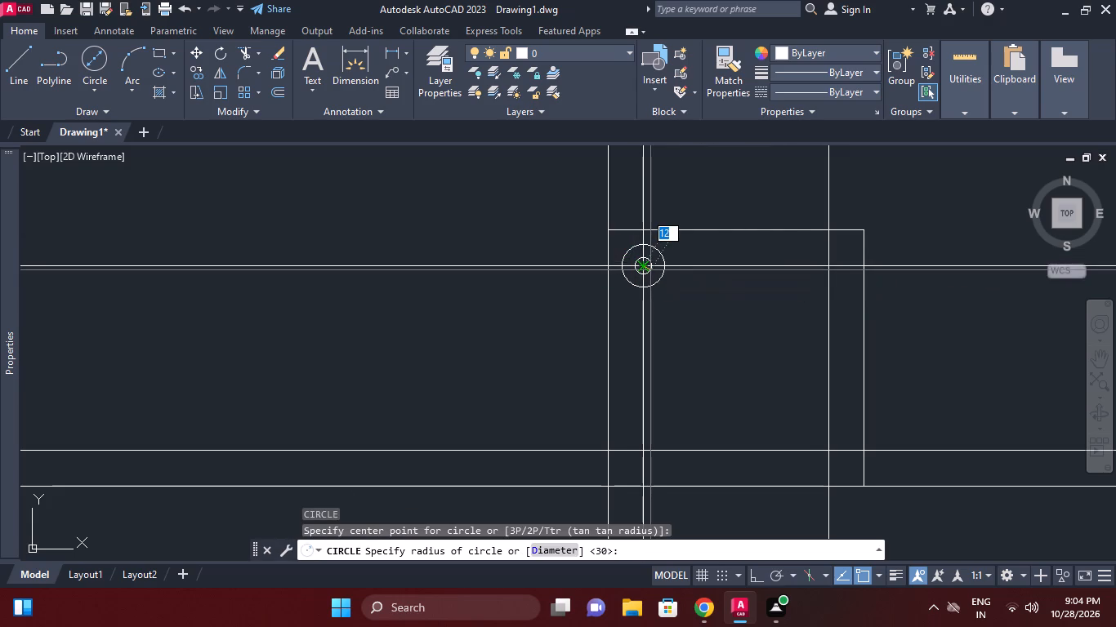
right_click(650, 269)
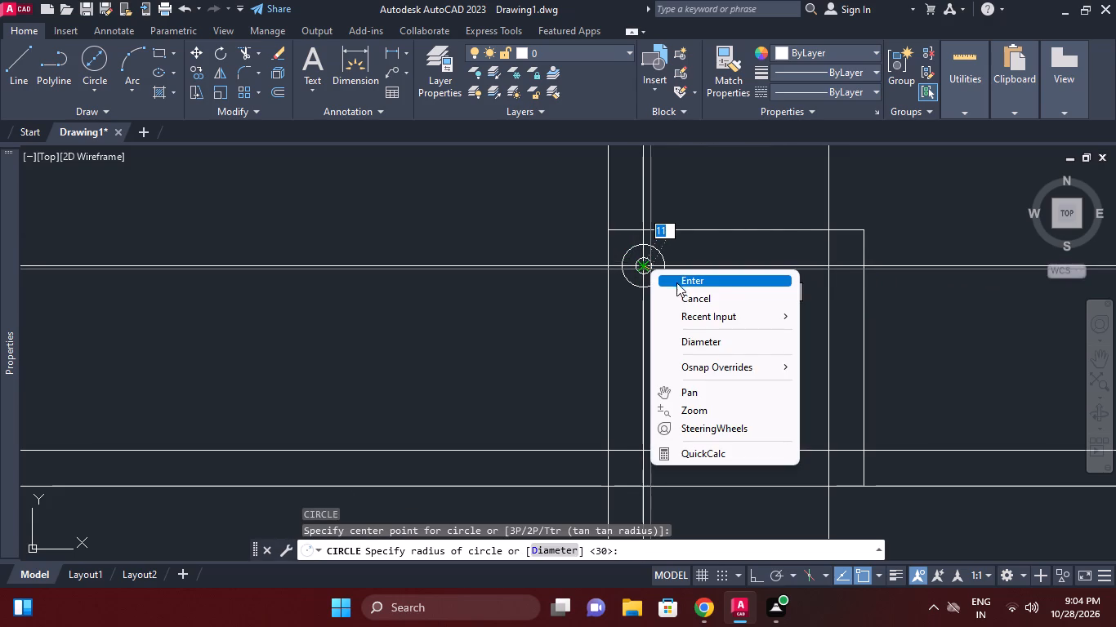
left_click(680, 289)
Draw a 30 mm diameter circle concentric with the 60 mm circle at the upper-left intersection.
left_click(92, 69)
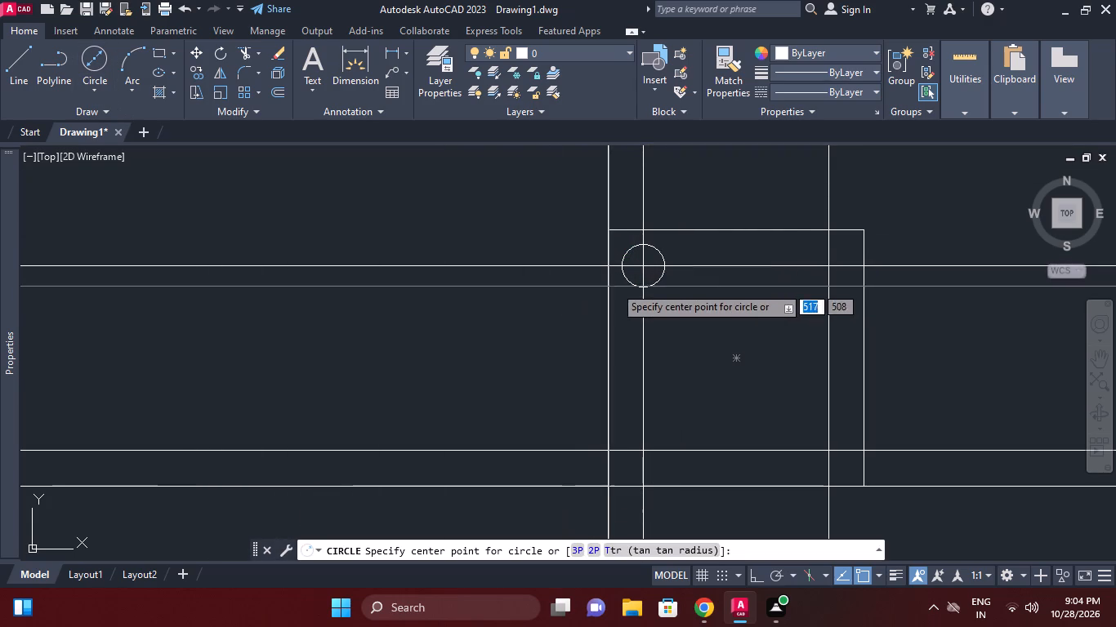
left_click(640, 266)
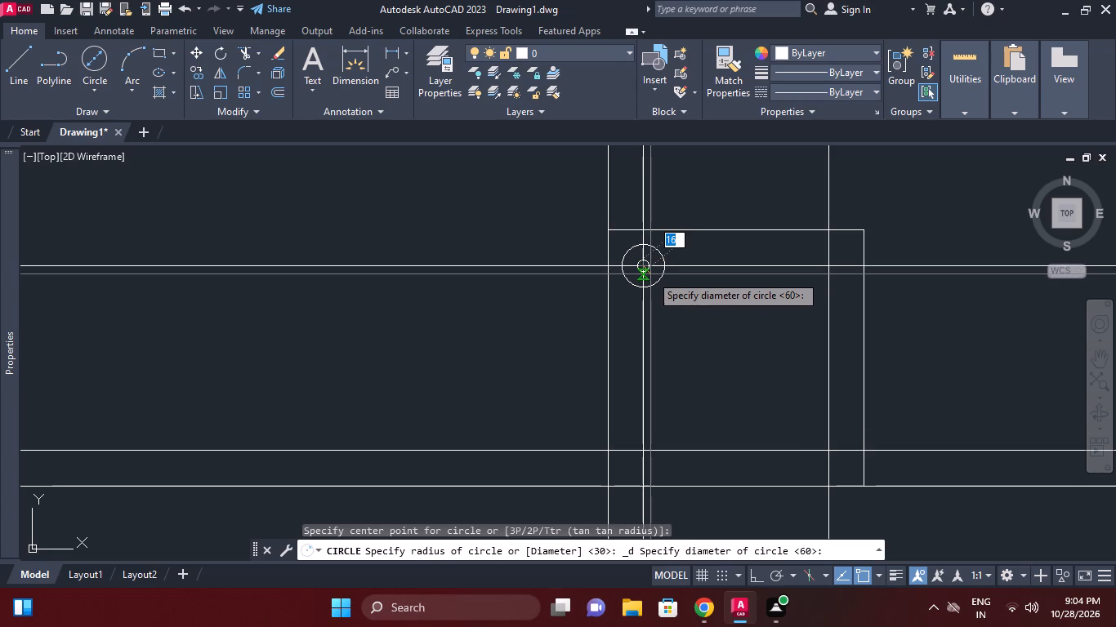
key("0")
key("BackSpace")
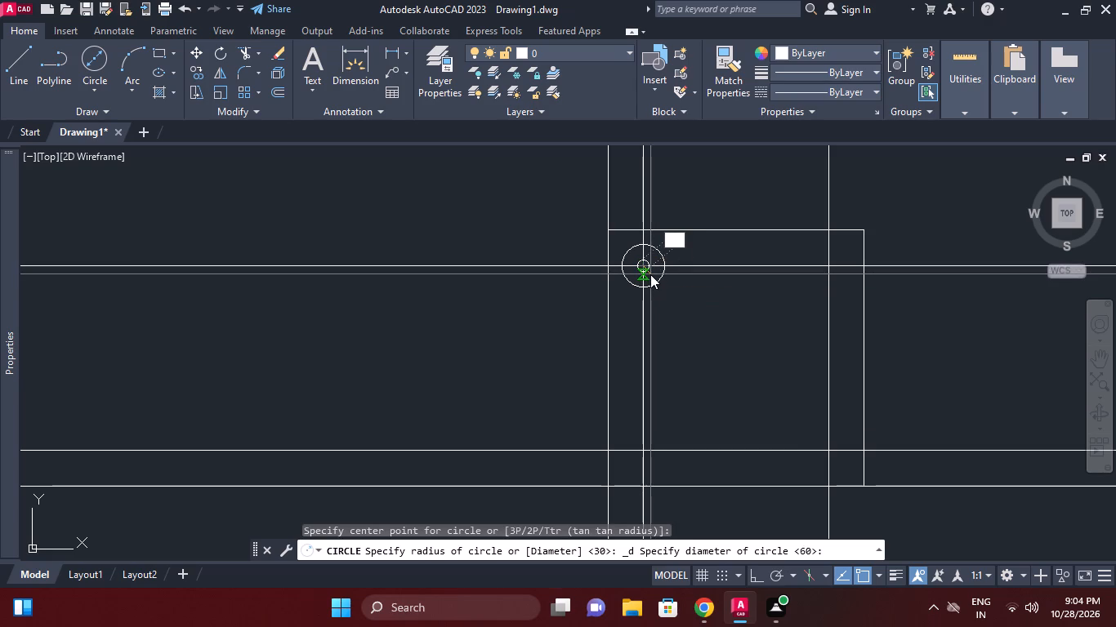
type("30")
key("Return")
Draw concentric 60 mm and 30 mm diameter circles centred on the upper-right intersection of the offset construction lines.
scroll(650, 274, "up", 2)
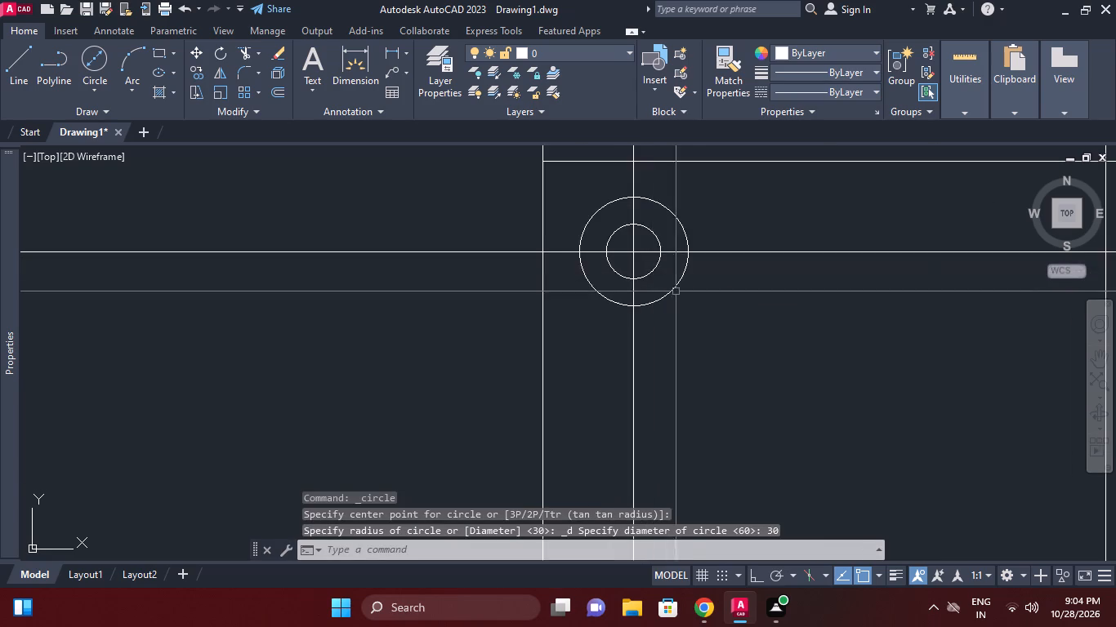
scroll(700, 286, "down", 1)
left_click(86, 60)
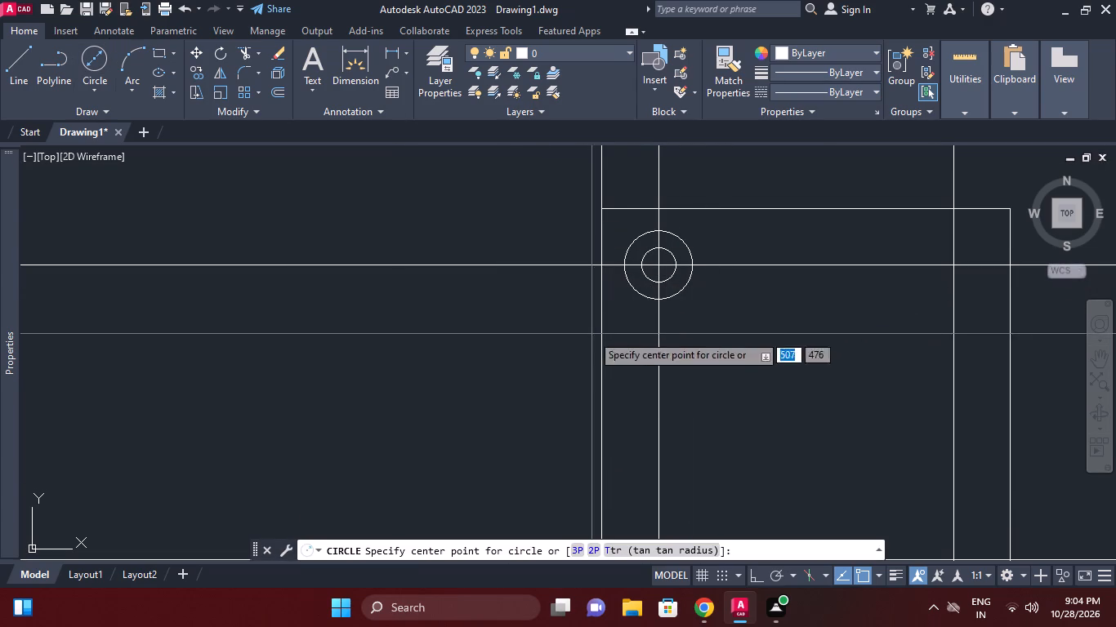
middle_click_drag(760, 348, 612, 357)
left_click(808, 278)
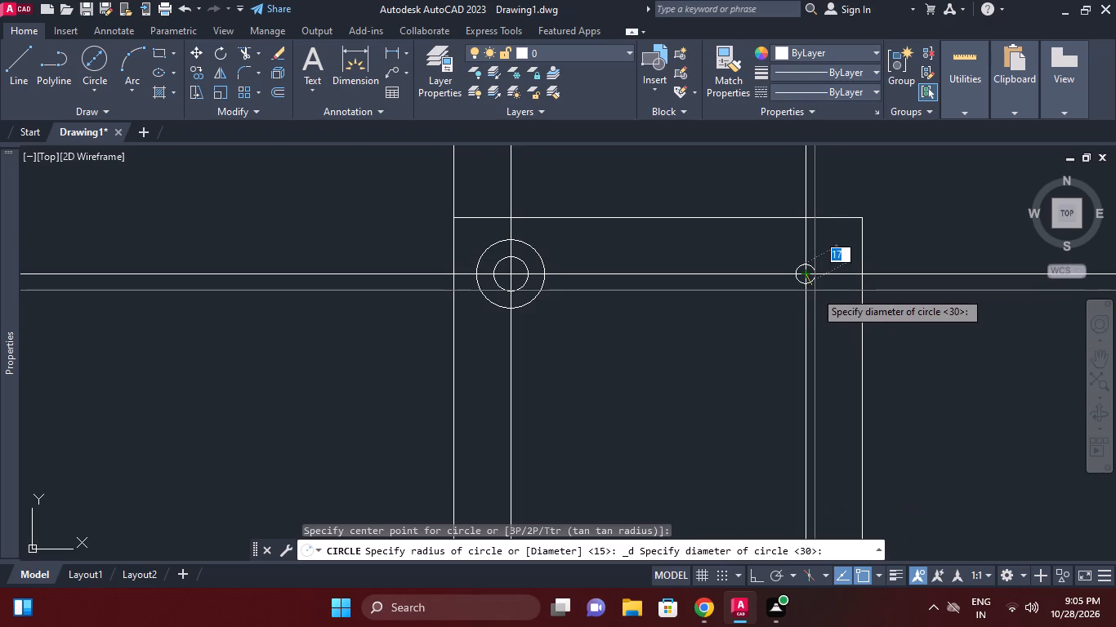
type("60")
key("Return")
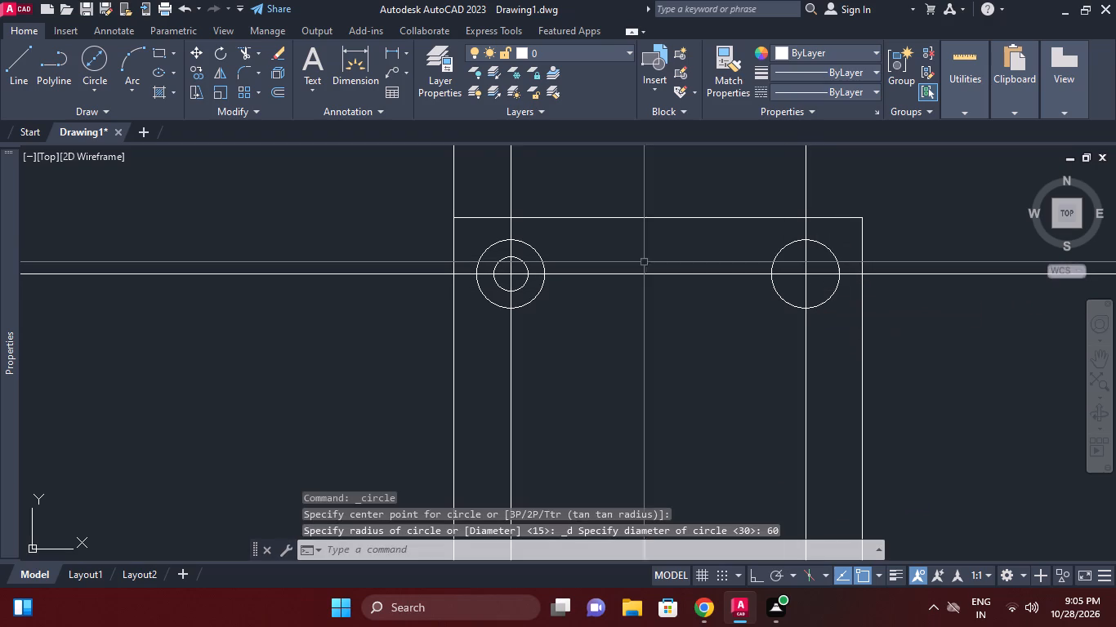
left_click(91, 64)
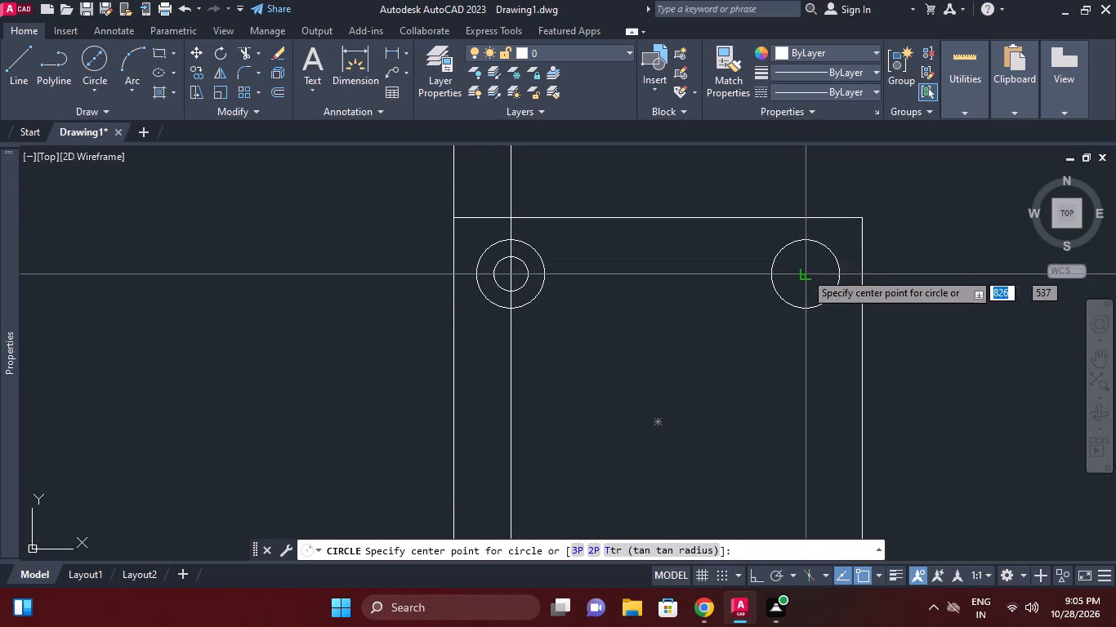
left_click(805, 272)
type("30")
key("Return")
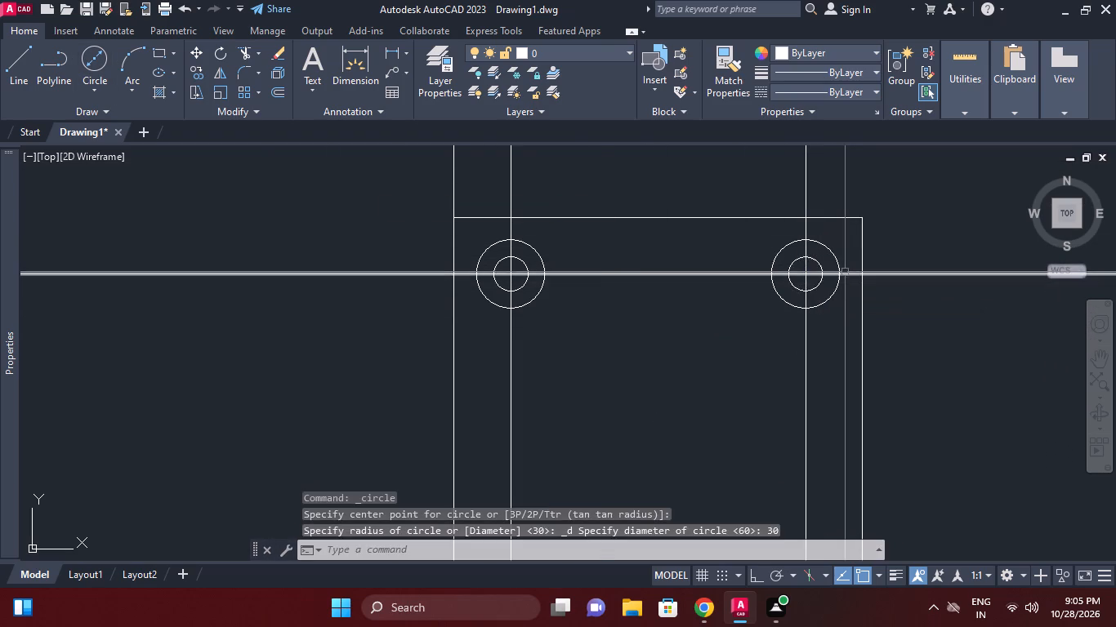
Draw concentric 60 mm and 30 mm diameter circles centred on the lower-left intersection of the offset construction lines.
scroll(845, 272, "down", 2)
middle_click_drag(775, 342, 676, 168)
left_click(111, 60)
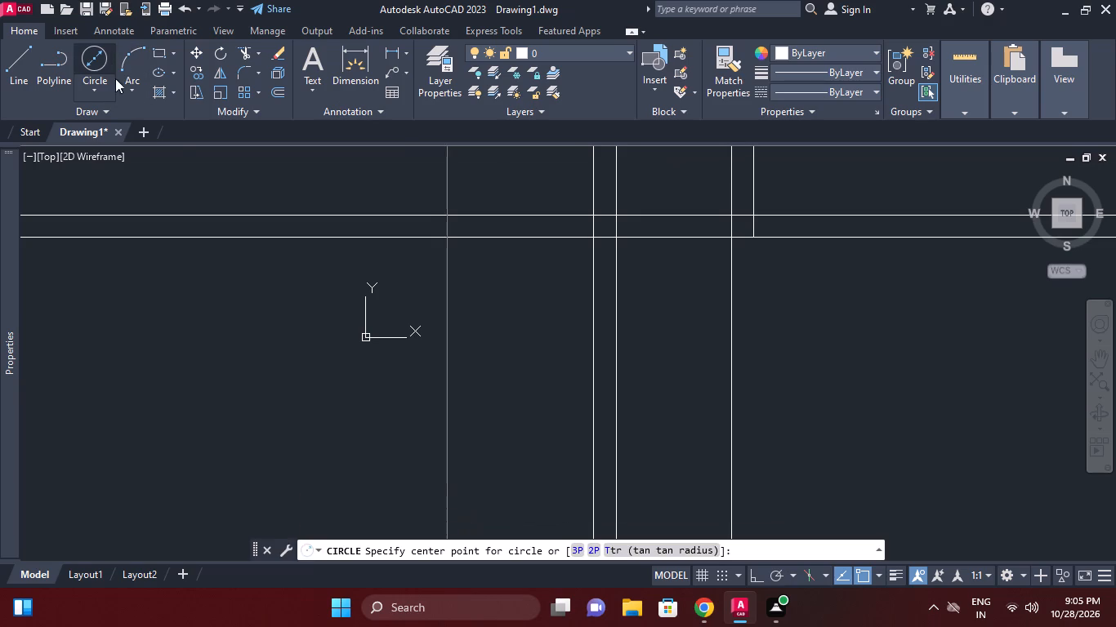
left_click(617, 216)
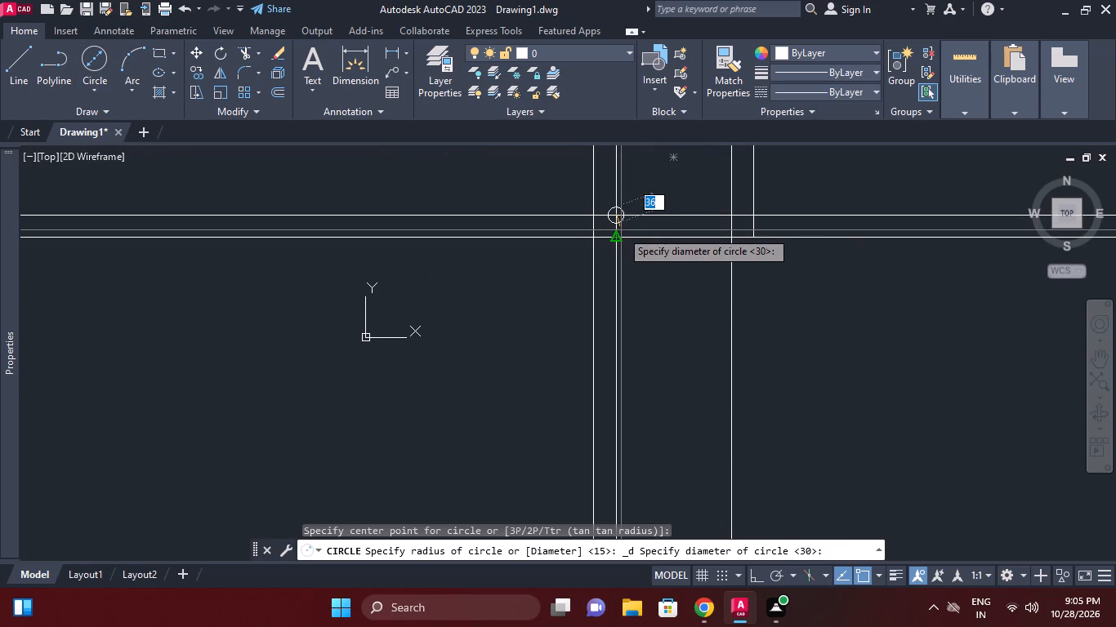
type("60")
key("Return")
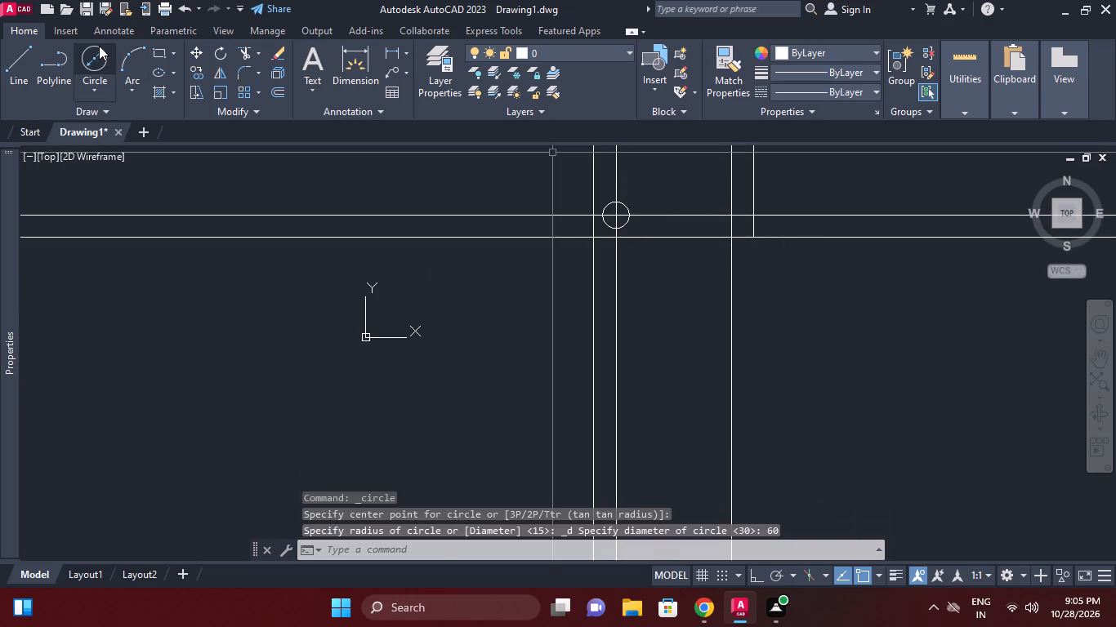
left_click(99, 46)
left_click(617, 214)
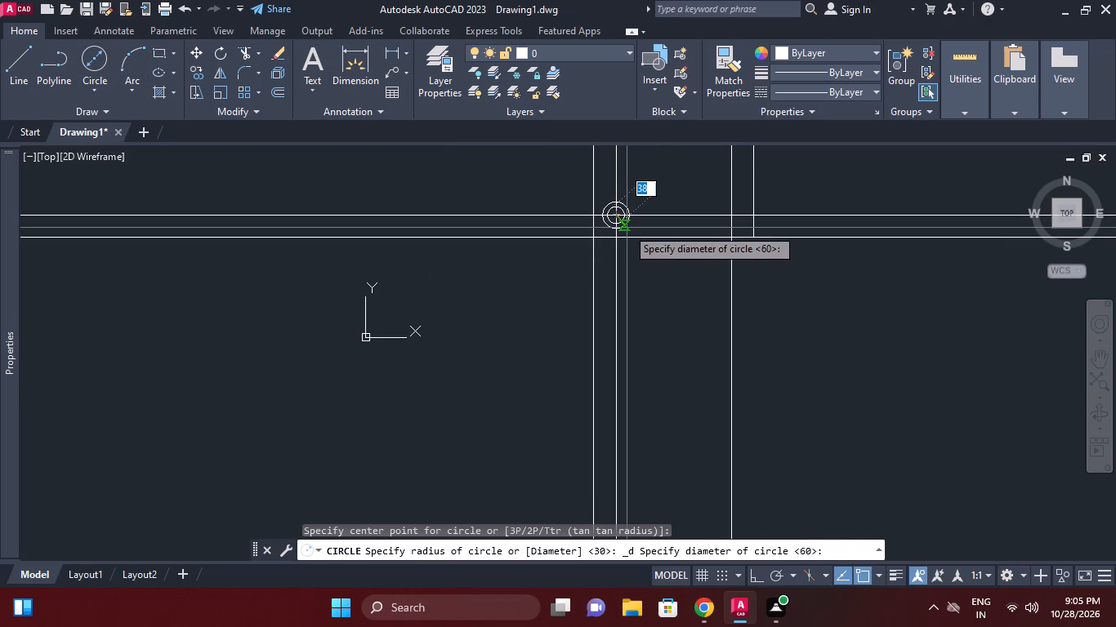
type("30")
key("Return")
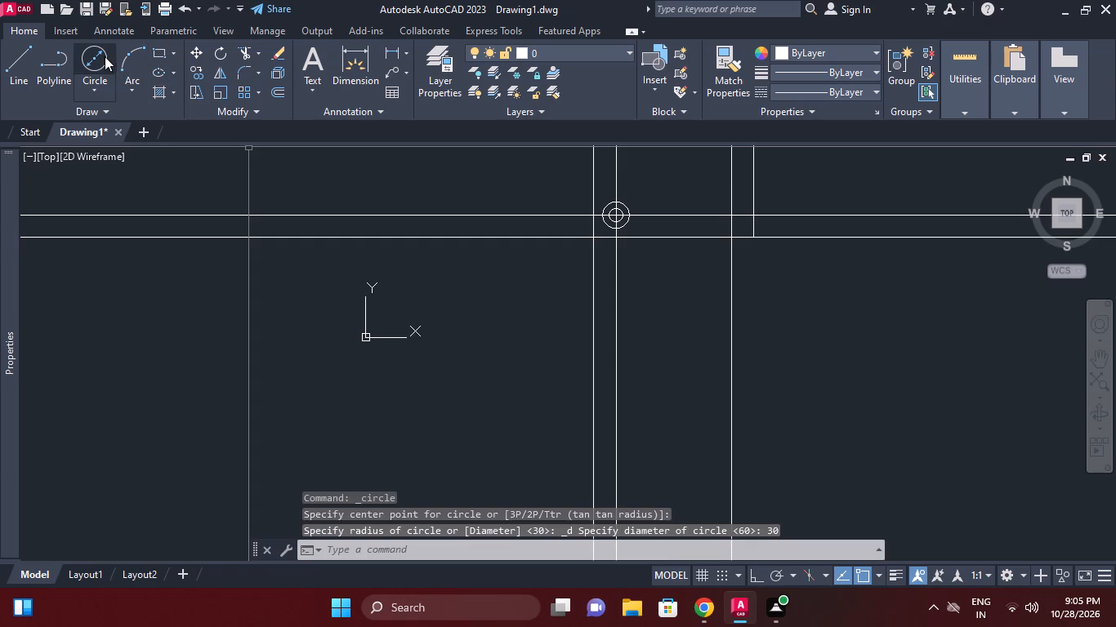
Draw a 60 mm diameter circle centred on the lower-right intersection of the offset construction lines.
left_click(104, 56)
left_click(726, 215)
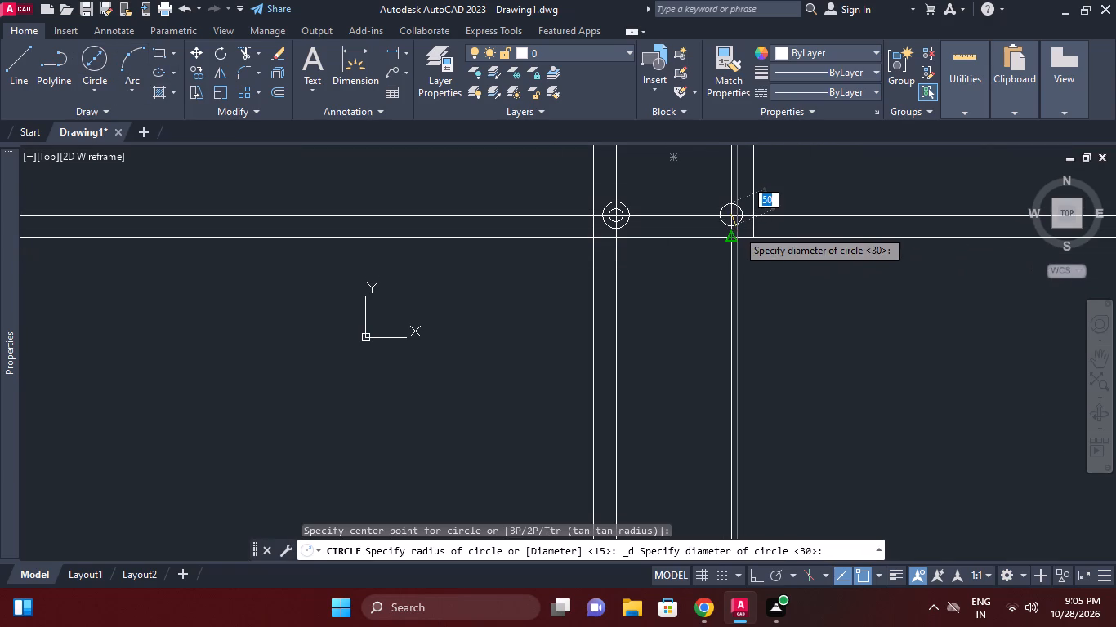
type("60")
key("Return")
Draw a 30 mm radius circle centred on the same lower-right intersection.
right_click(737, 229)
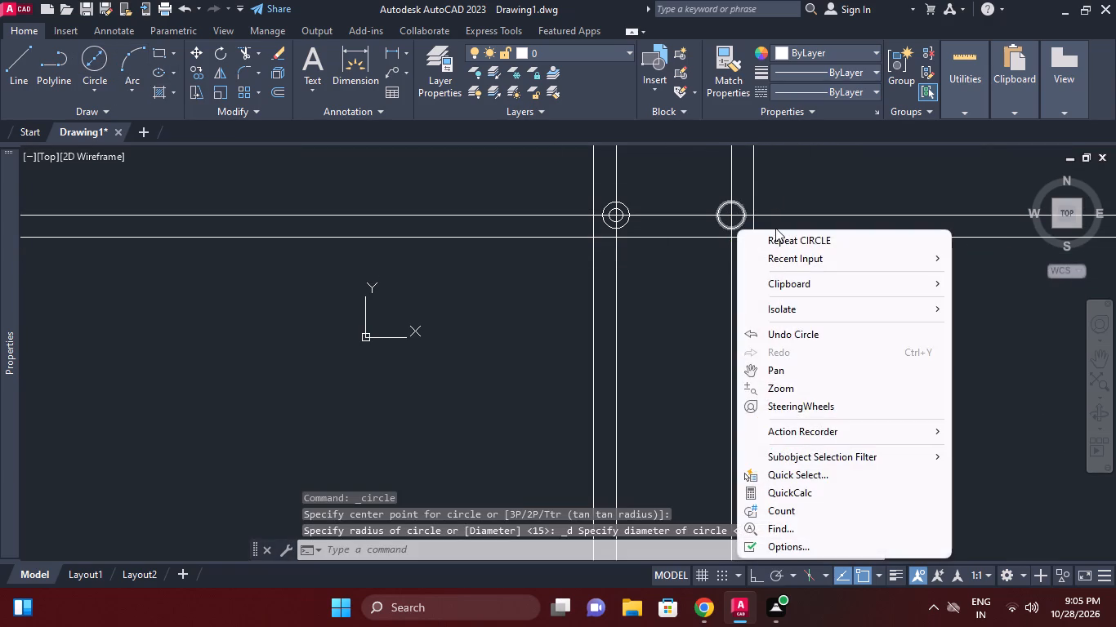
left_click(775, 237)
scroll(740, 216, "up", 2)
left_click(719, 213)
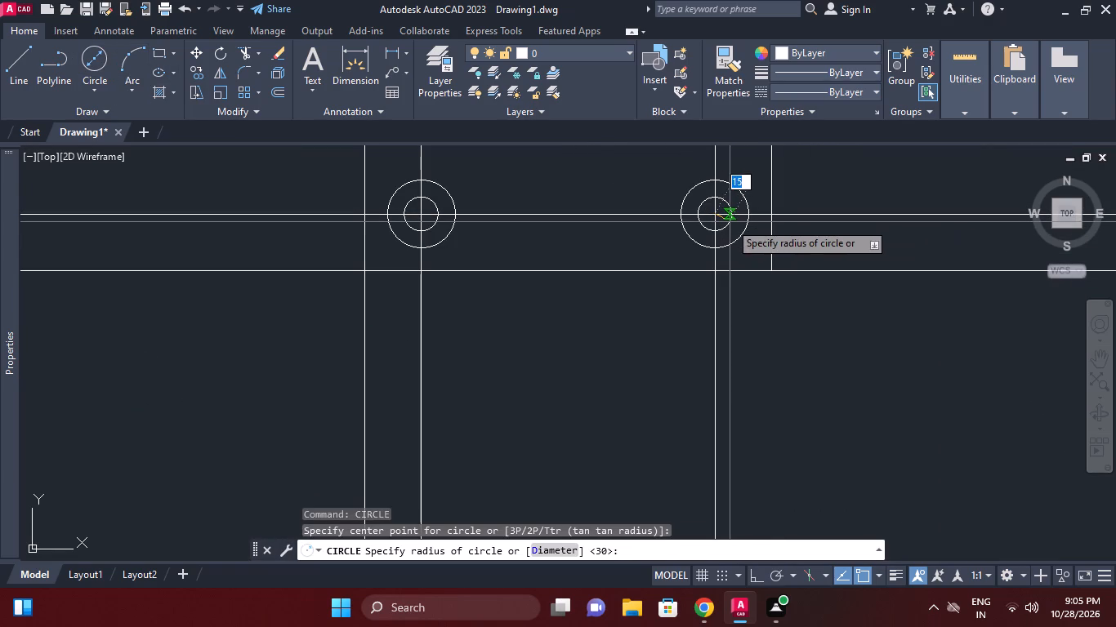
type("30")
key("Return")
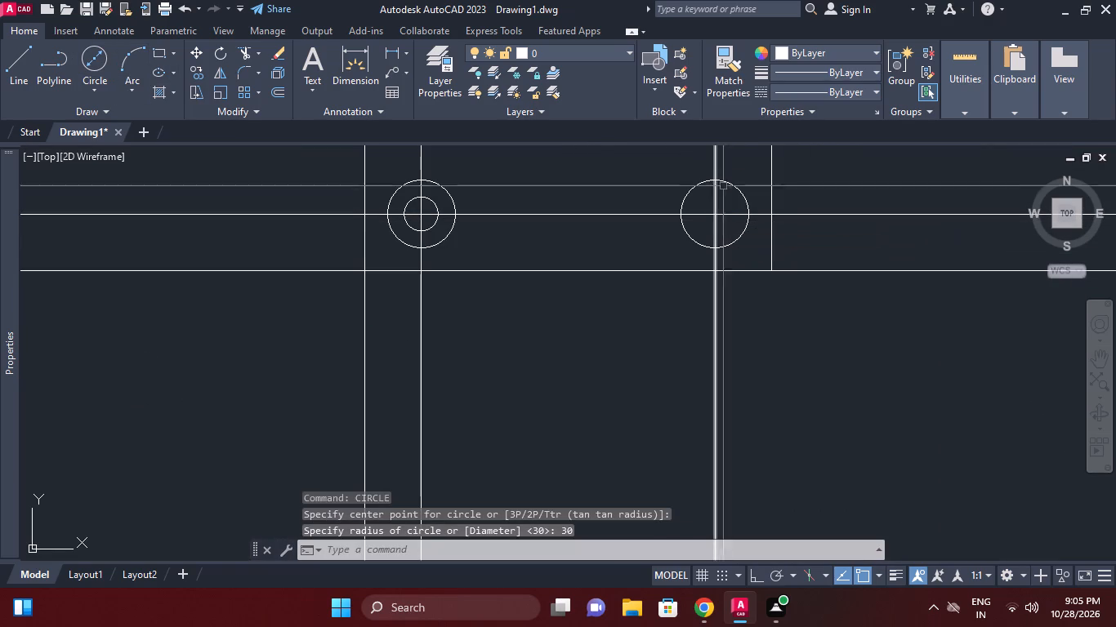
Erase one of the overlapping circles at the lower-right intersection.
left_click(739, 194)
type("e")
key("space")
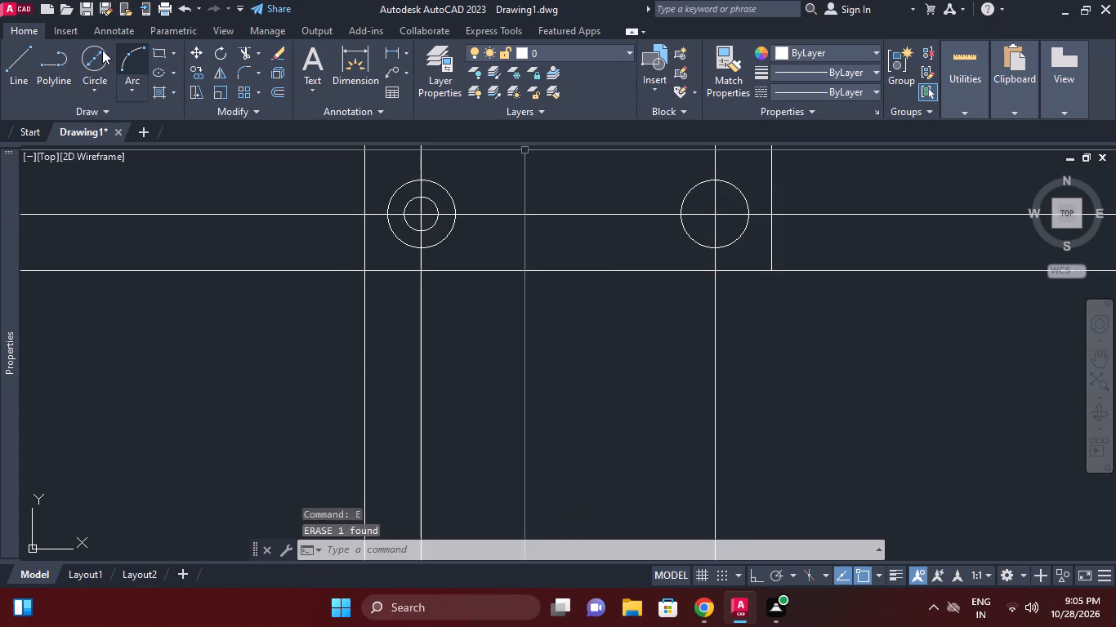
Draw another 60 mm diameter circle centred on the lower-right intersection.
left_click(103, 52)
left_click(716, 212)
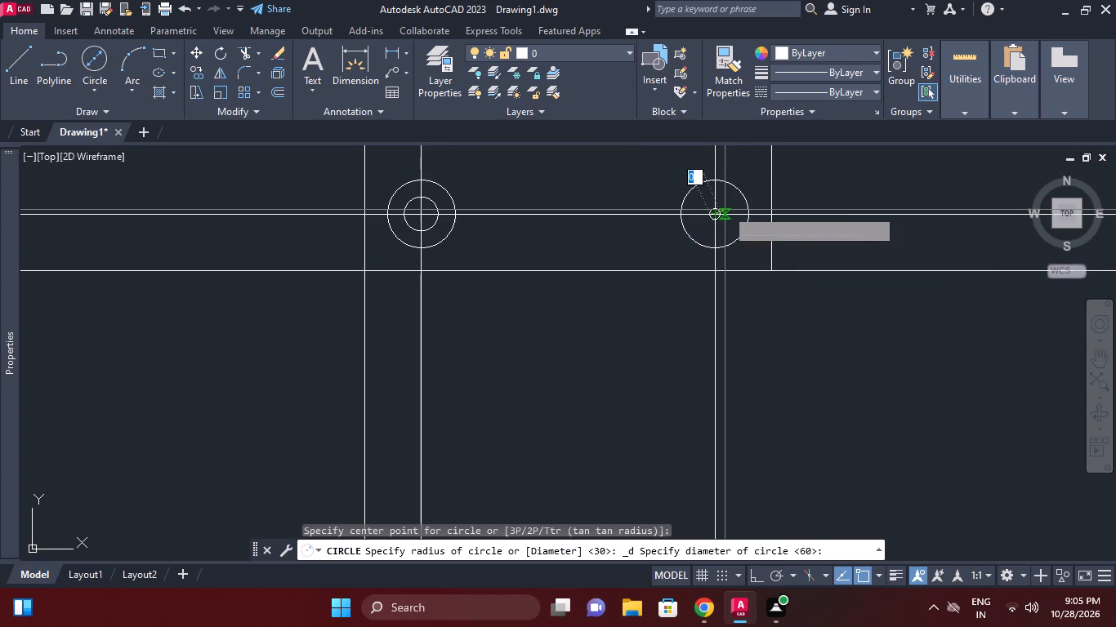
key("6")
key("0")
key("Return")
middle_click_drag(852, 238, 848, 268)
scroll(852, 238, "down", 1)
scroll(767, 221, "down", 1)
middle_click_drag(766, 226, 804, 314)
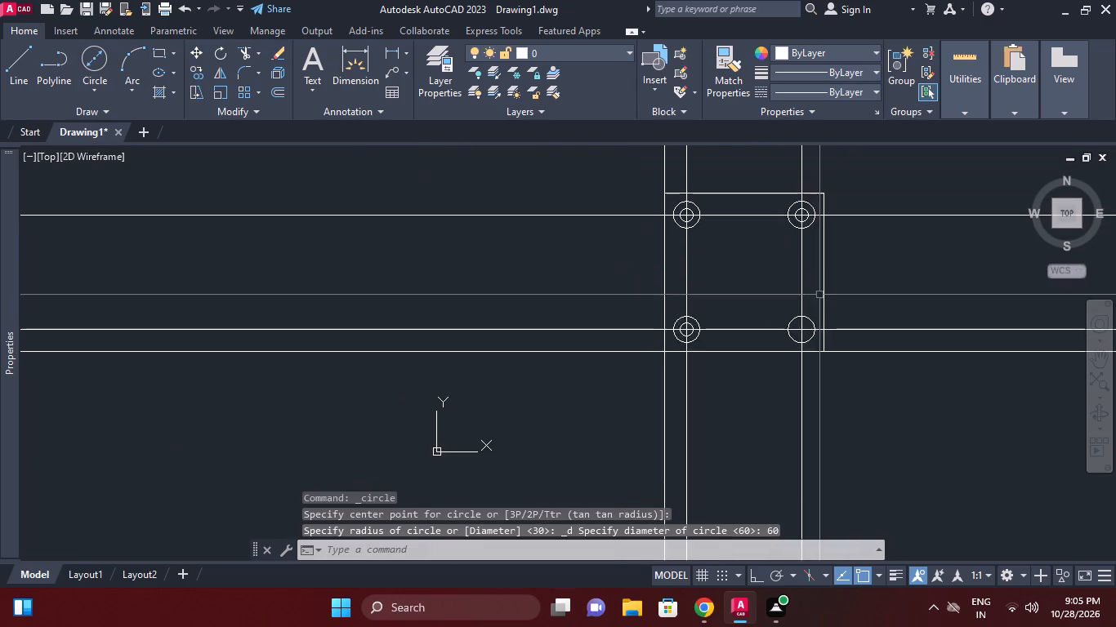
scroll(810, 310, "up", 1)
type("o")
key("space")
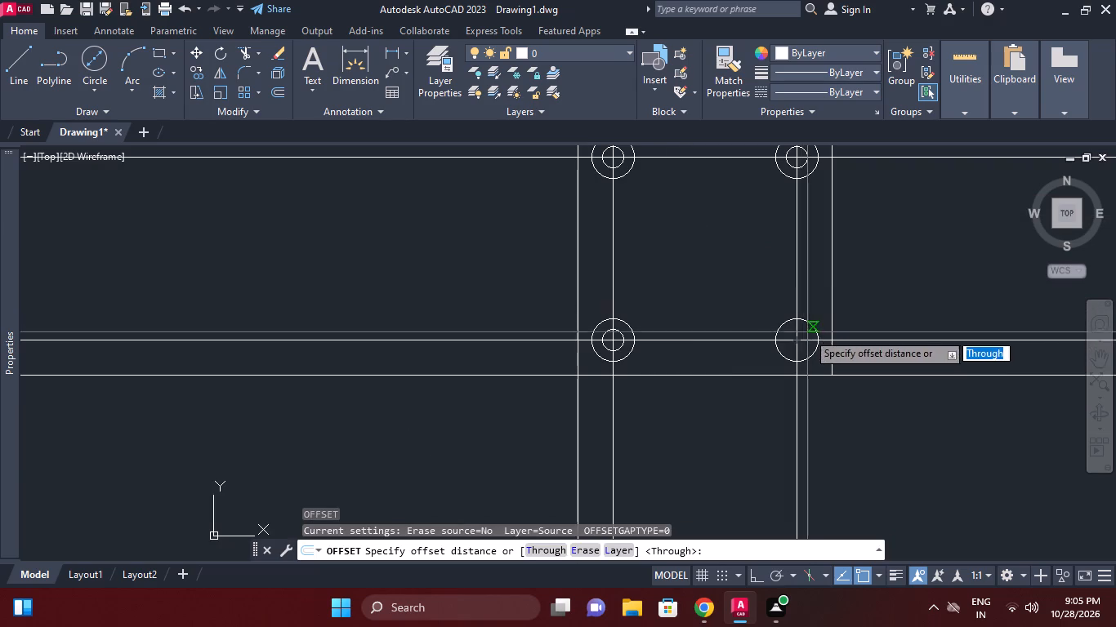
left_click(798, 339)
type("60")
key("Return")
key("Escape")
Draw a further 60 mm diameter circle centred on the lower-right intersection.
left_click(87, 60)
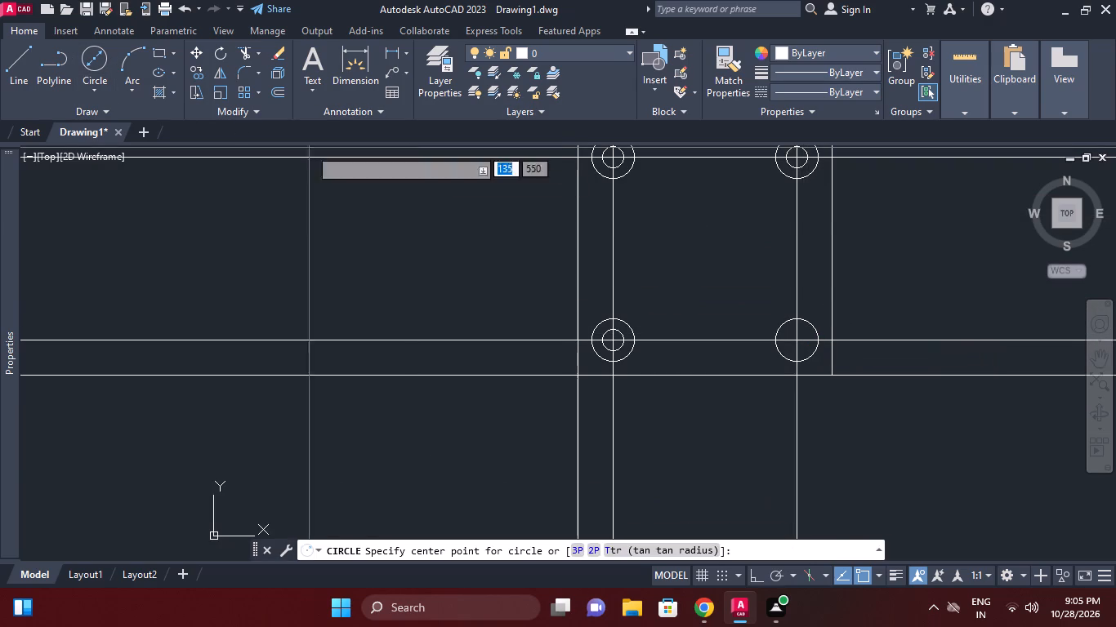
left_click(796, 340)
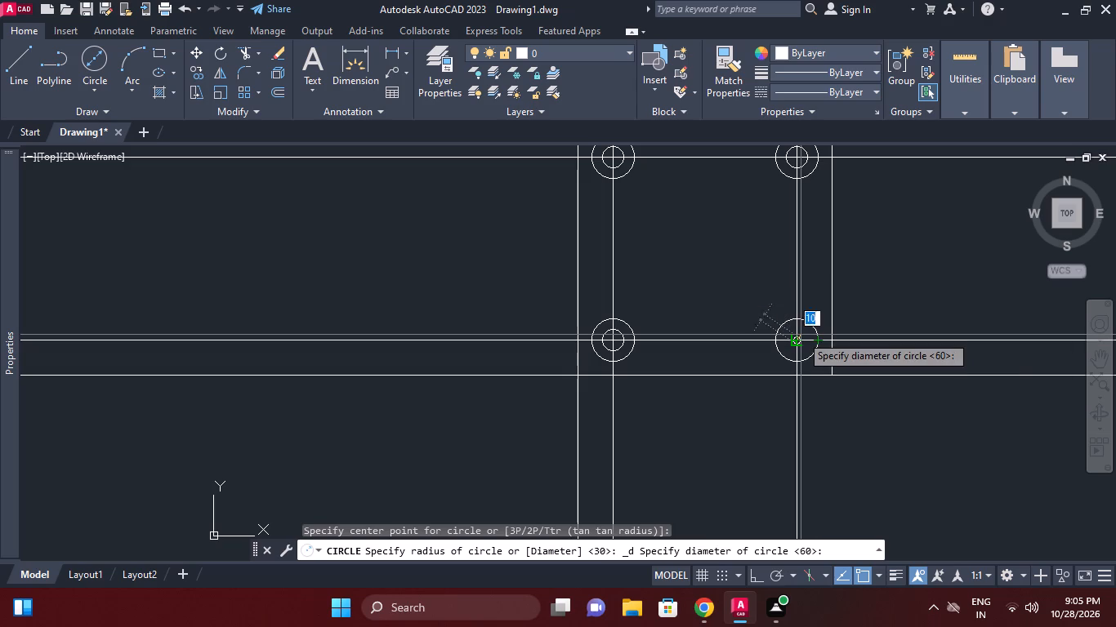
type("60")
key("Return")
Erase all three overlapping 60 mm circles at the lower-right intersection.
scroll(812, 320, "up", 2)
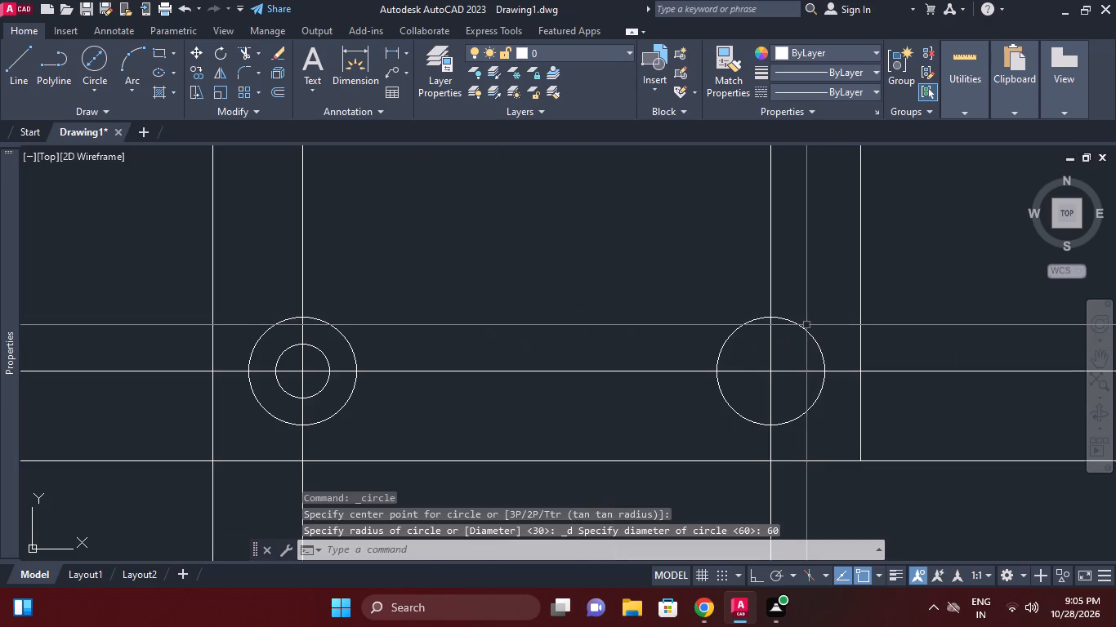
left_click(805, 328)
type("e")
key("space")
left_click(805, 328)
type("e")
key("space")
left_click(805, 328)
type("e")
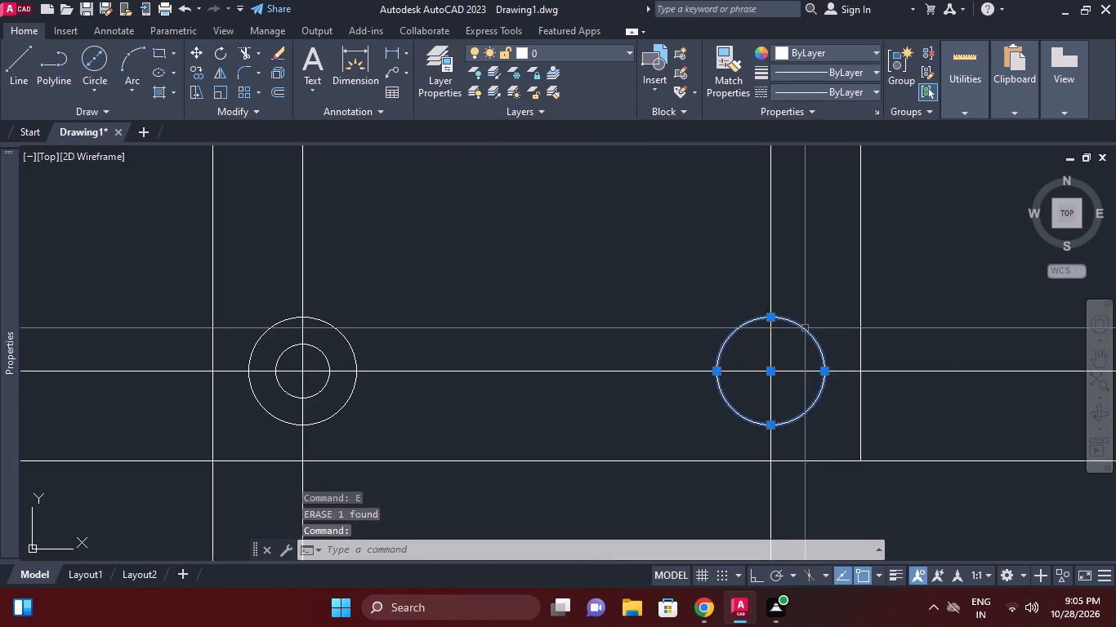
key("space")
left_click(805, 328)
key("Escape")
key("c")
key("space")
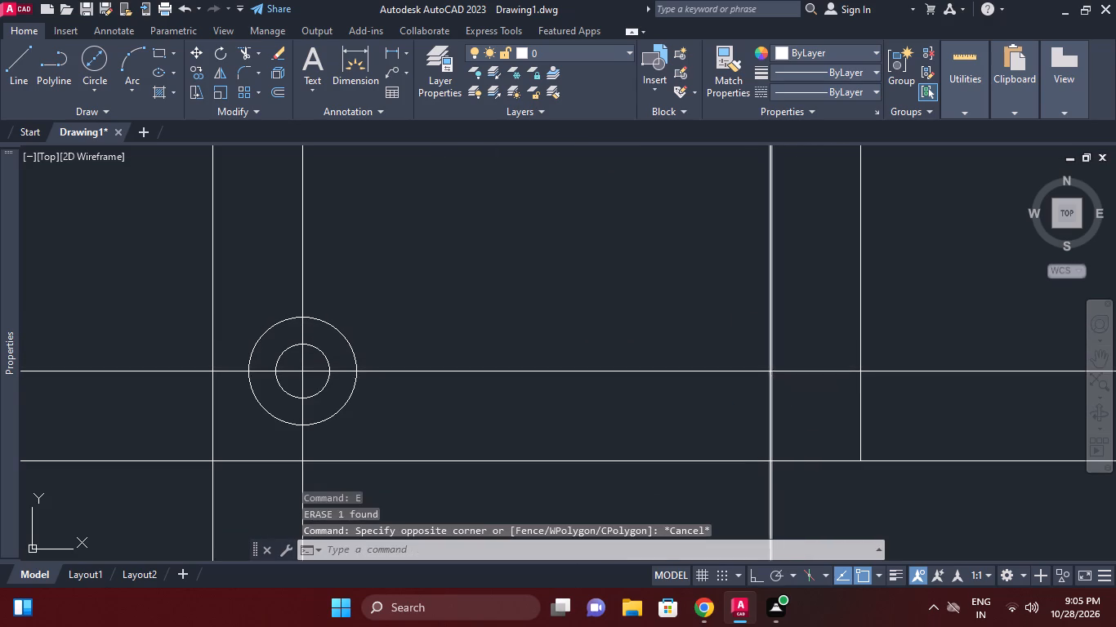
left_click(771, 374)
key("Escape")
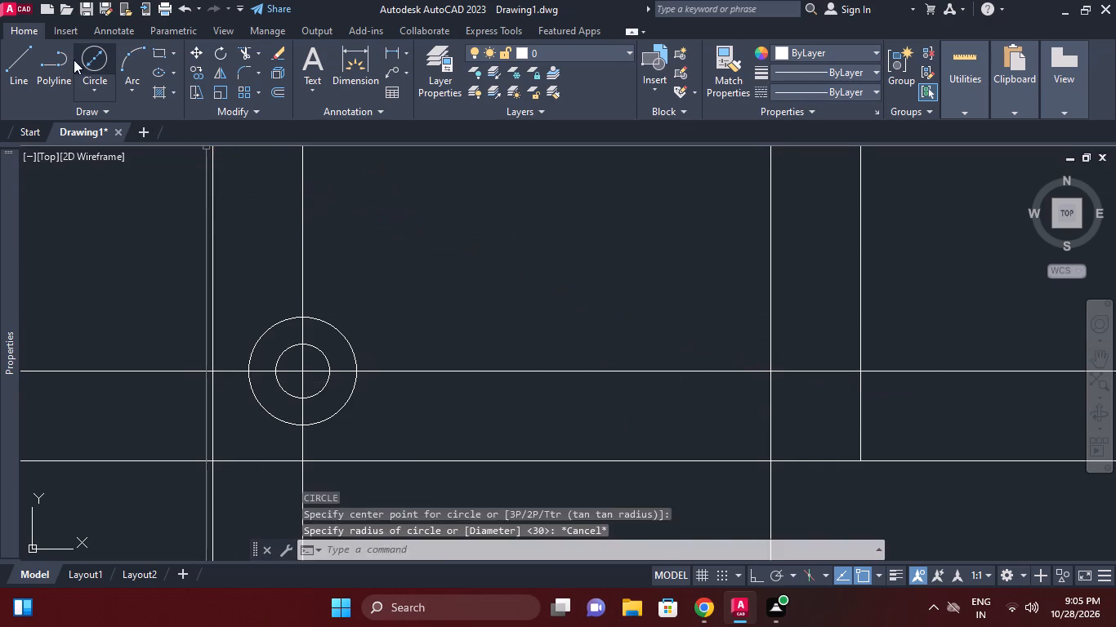
Draw concentric 60 mm and 30 mm diameter circles centred on the lower-right intersection of the offset construction lines.
left_click(74, 60)
left_click(774, 372)
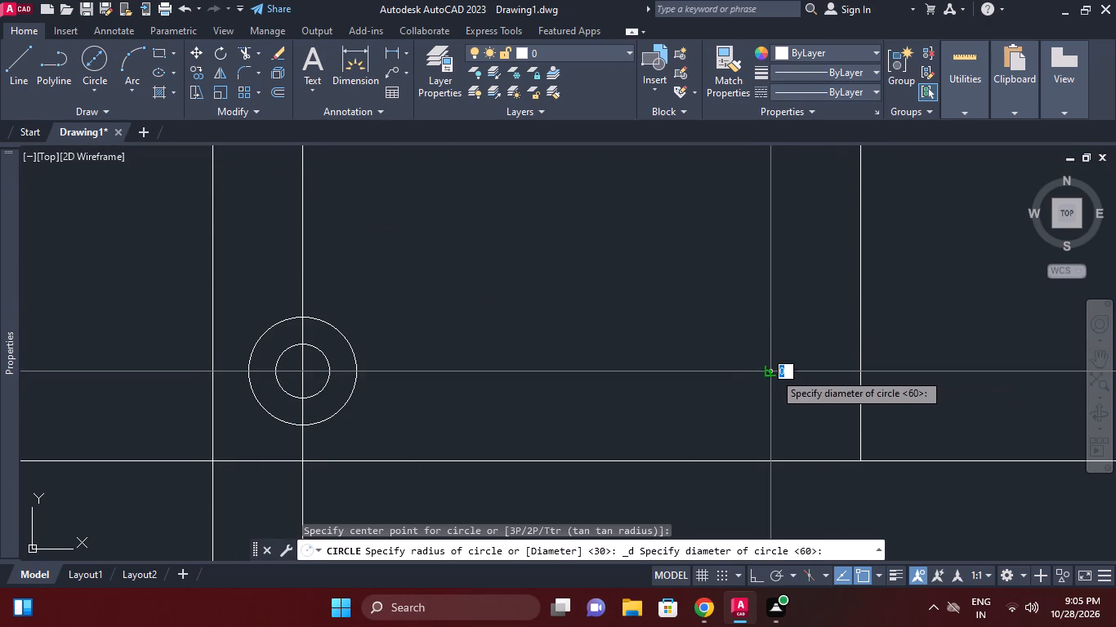
type("60")
key("Return")
key("Return")
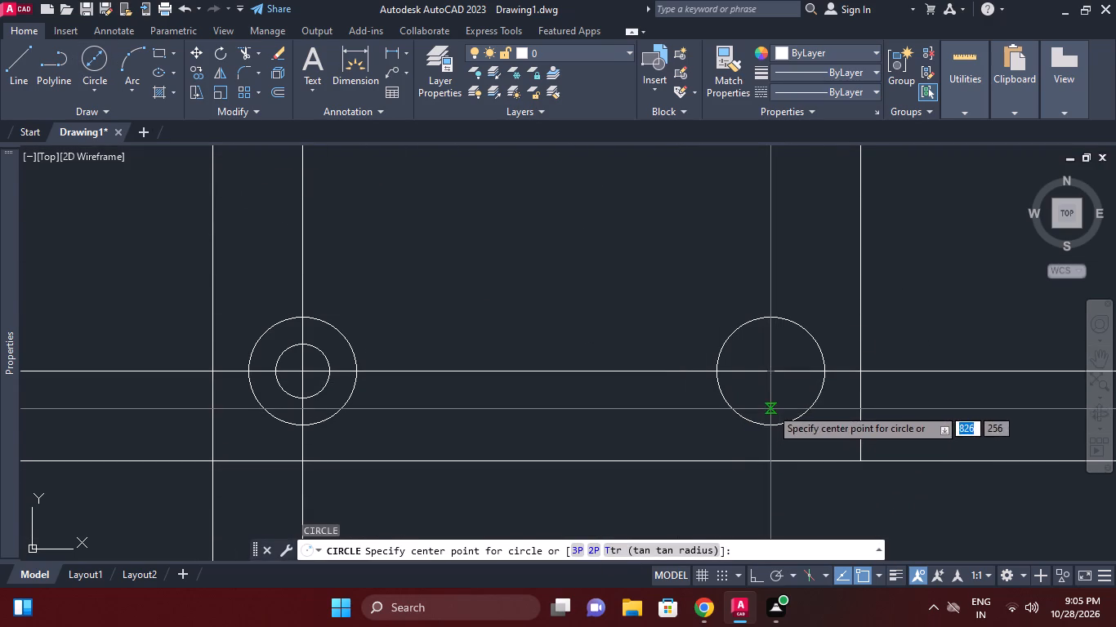
left_click(769, 374)
type("d 30")
key("Return")
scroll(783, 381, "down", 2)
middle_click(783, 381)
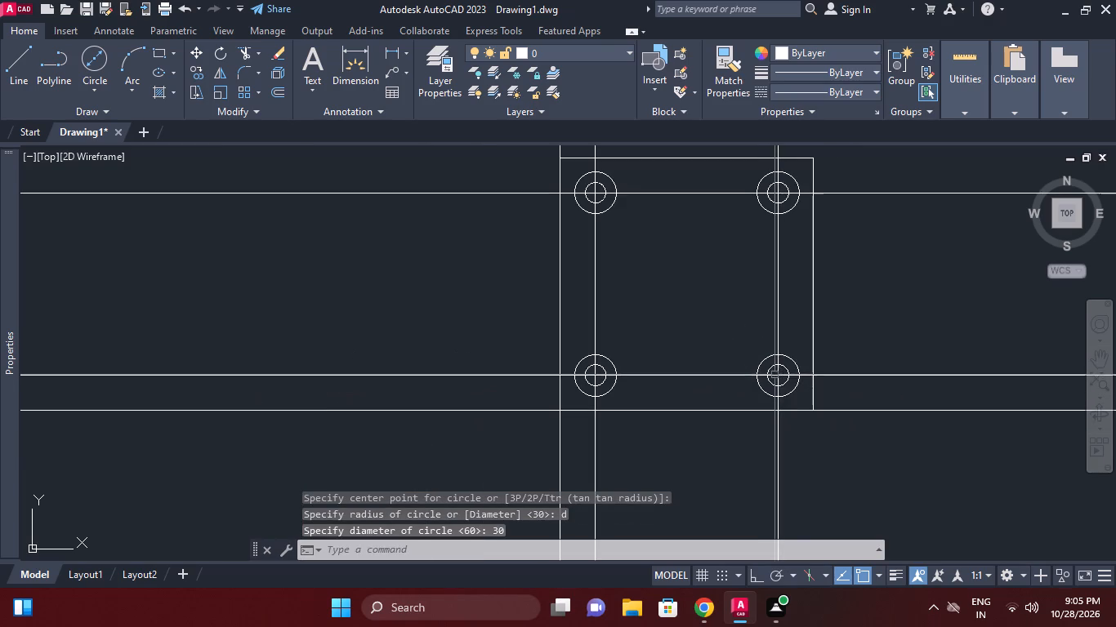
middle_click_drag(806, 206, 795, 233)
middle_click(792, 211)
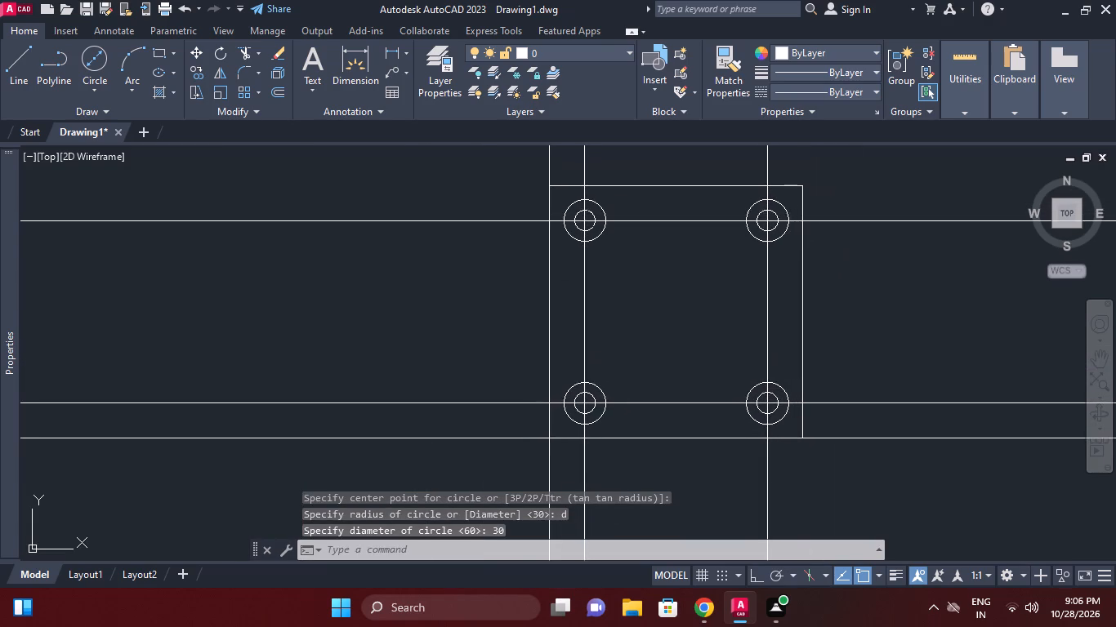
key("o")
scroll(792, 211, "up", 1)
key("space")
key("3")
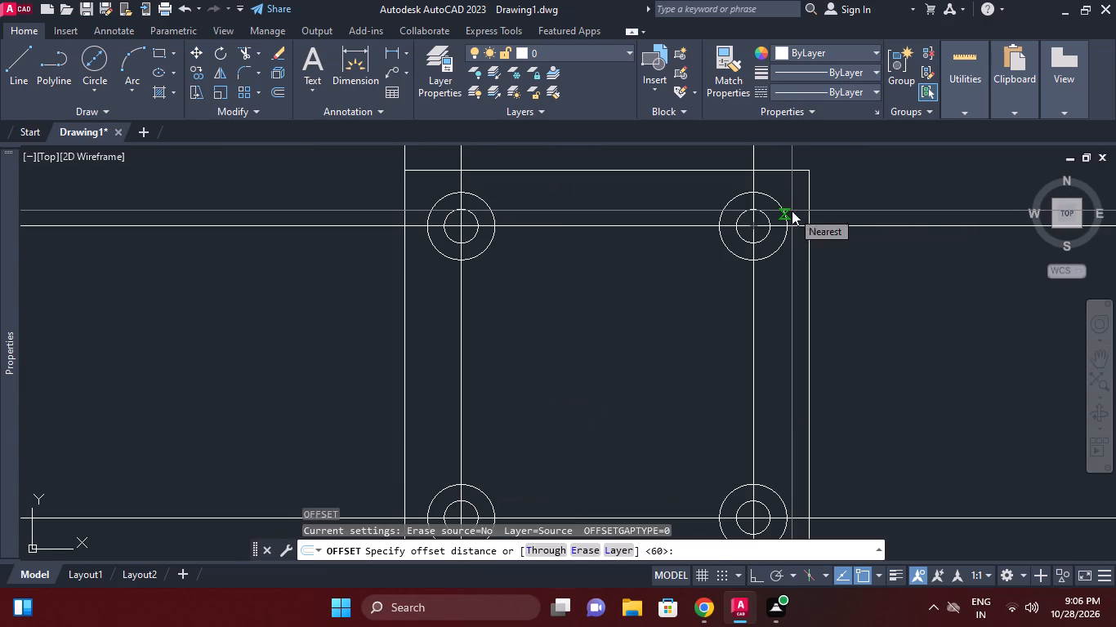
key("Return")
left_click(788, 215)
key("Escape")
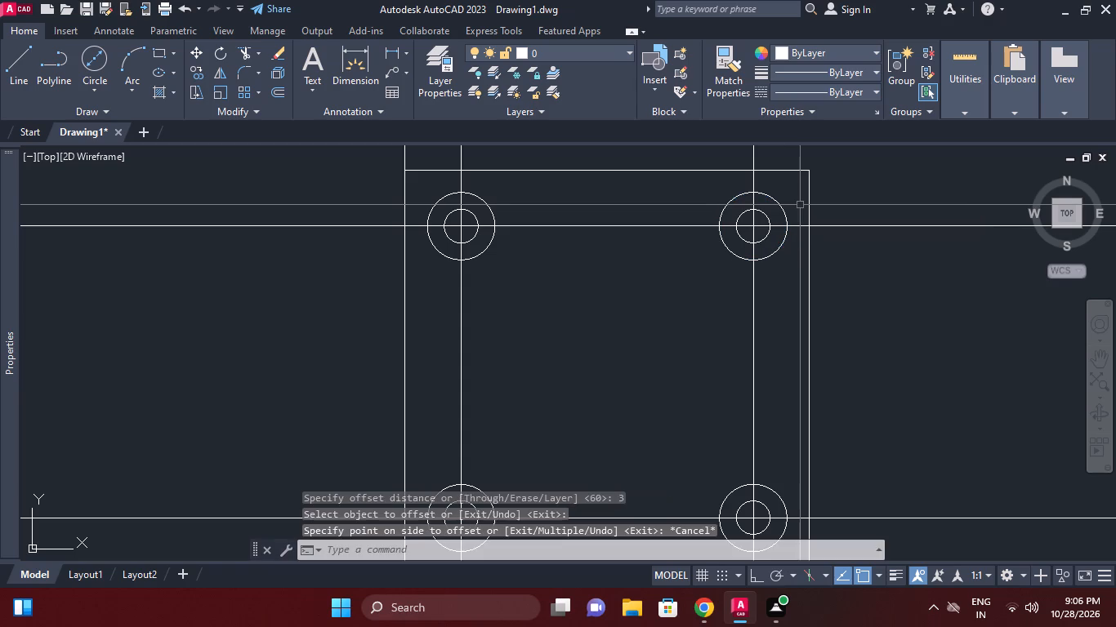
Offset the 60 mm circle at each of the four corners 5 mm outward.
type("o")
key("space")
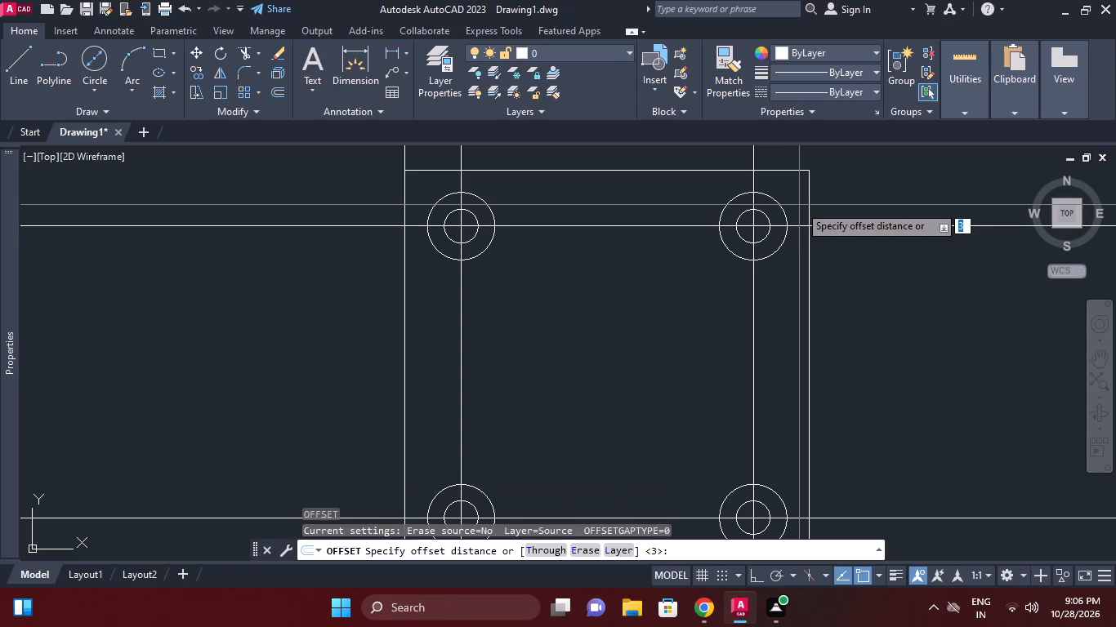
key("5")
key("Return")
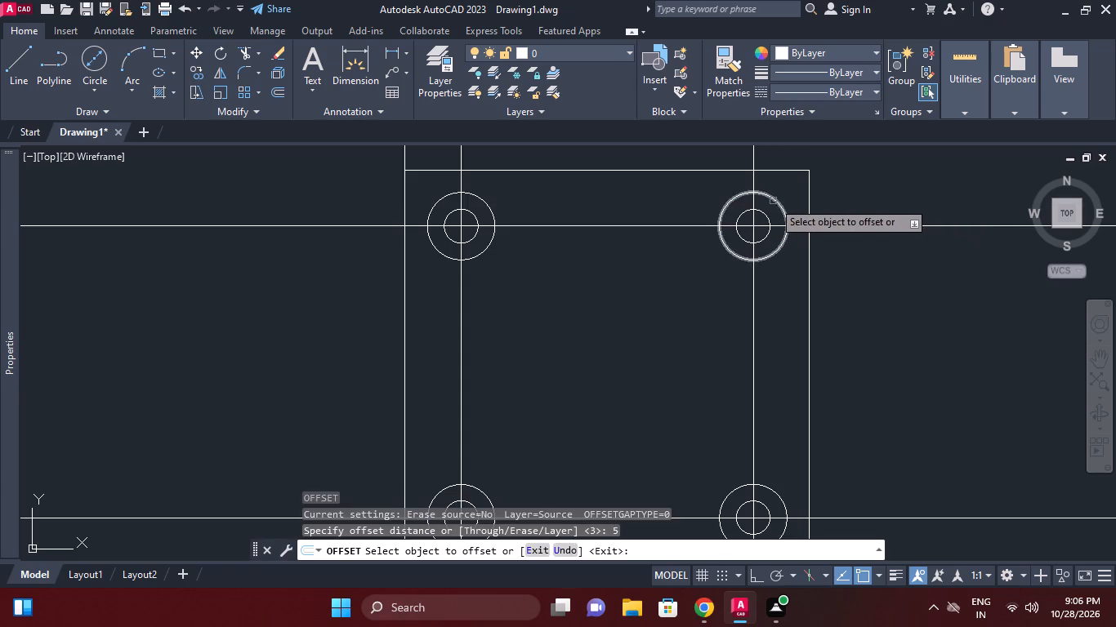
left_click(779, 198)
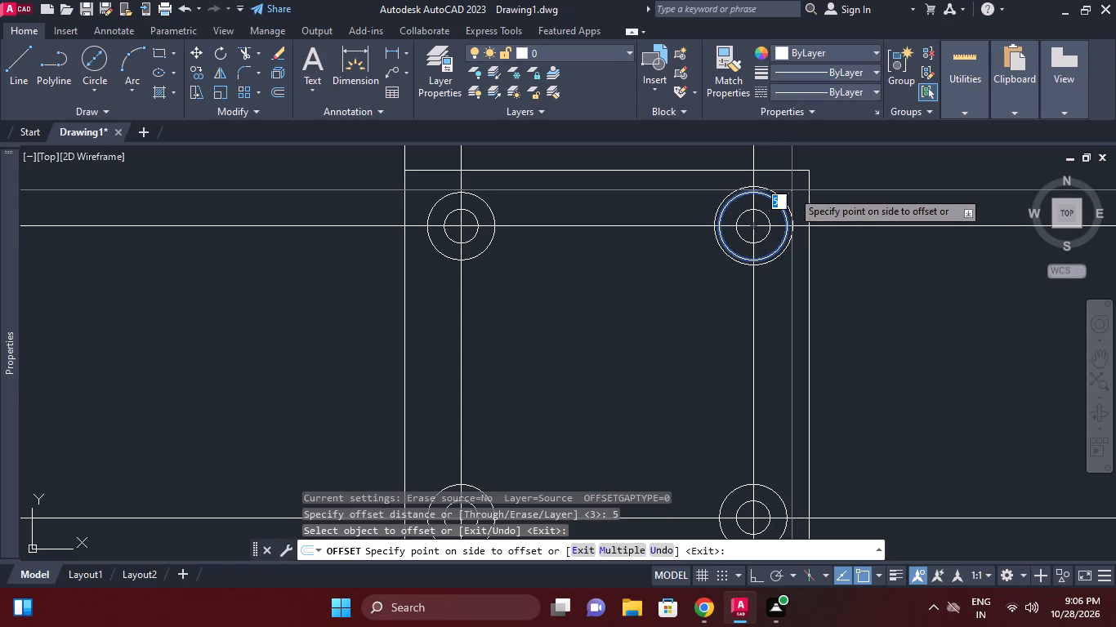
left_click(792, 190)
left_click(489, 207)
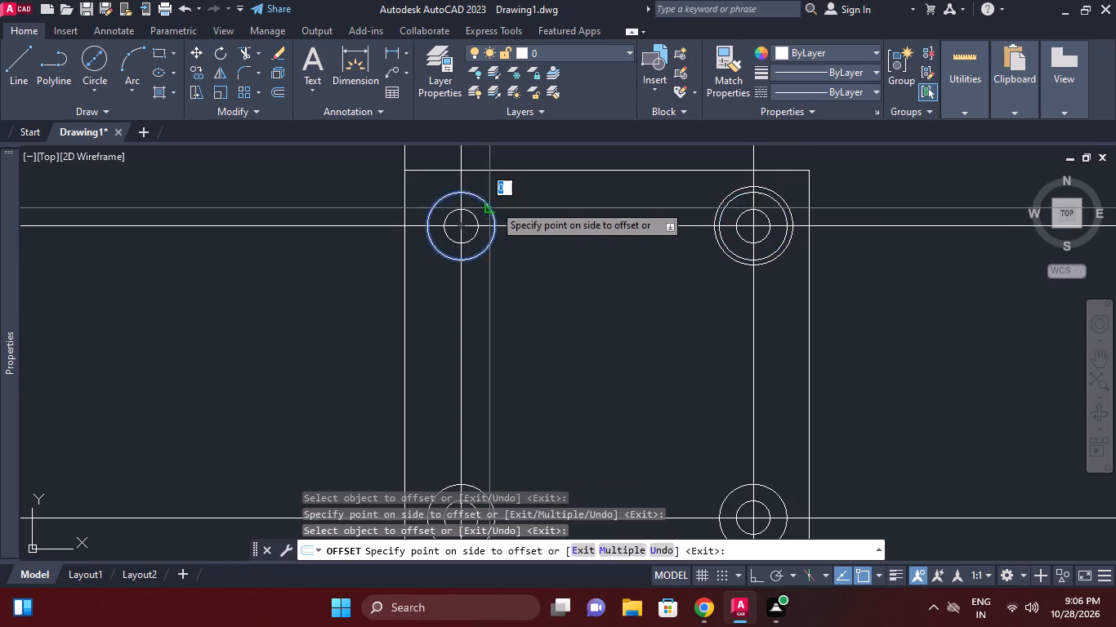
left_click(504, 194)
middle_click_drag(525, 299, 579, 173)
left_click(540, 370)
left_click(559, 344)
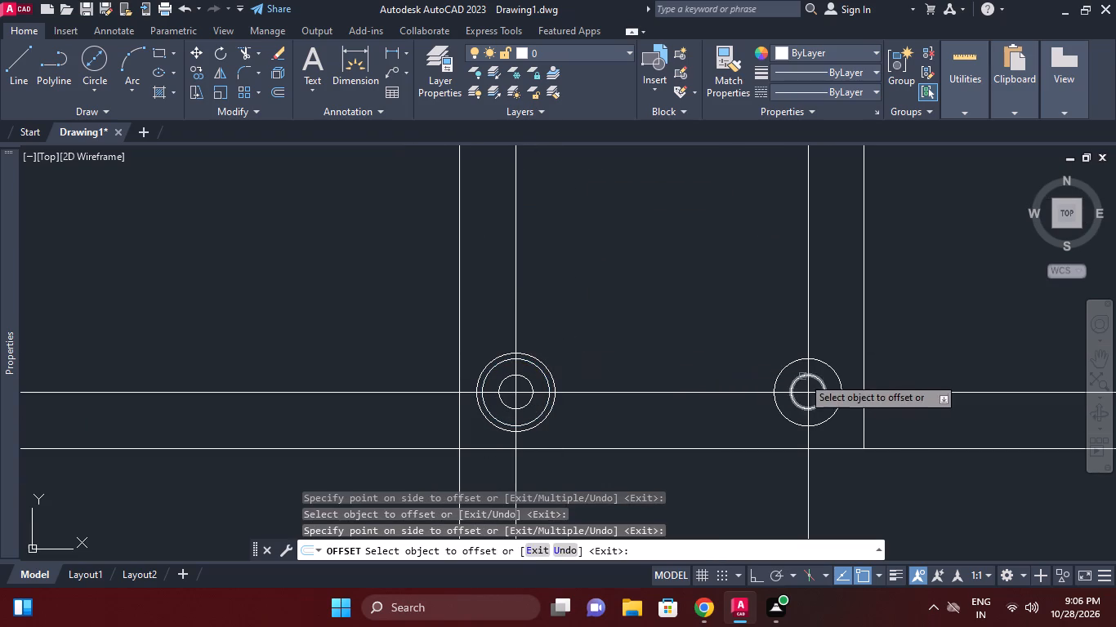
left_click(789, 362)
left_click(772, 331)
right_click(772, 331)
left_click(793, 345)
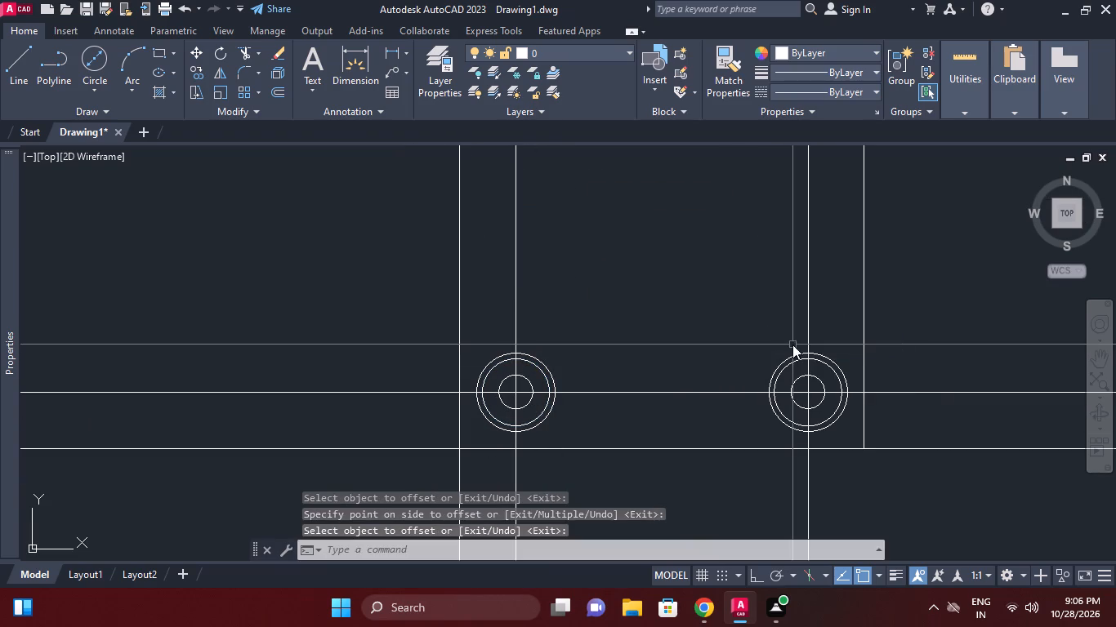
Add centre marks to the outer circles at the lower-right corner using Center Mark.
key("c")
key("m")
key("space")
scroll(776, 358, "up", 1)
left_click(790, 367)
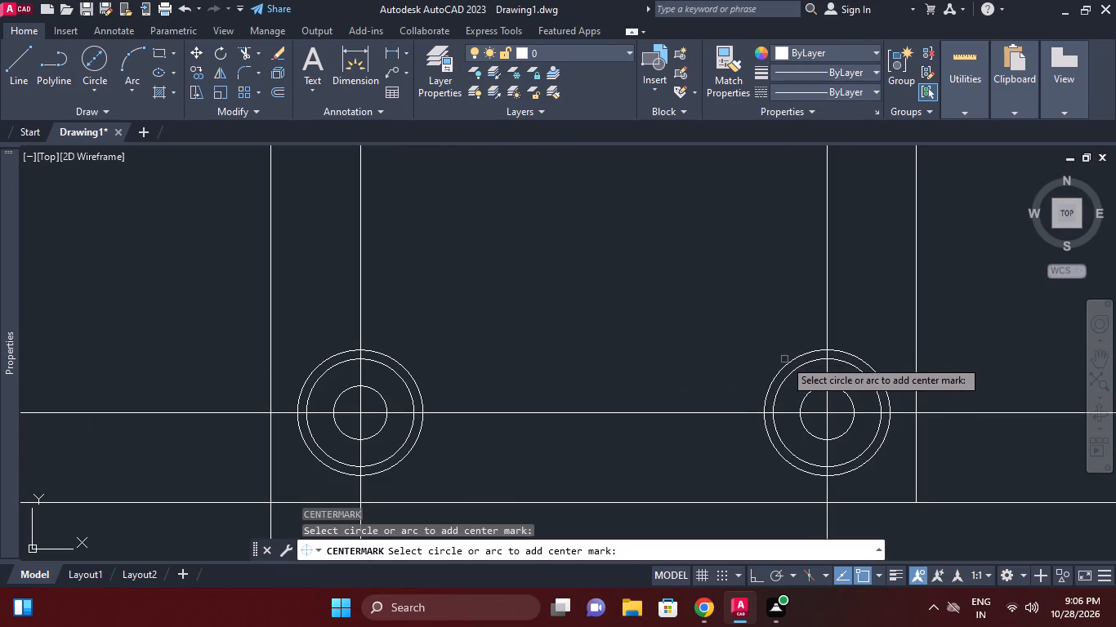
left_click(784, 364)
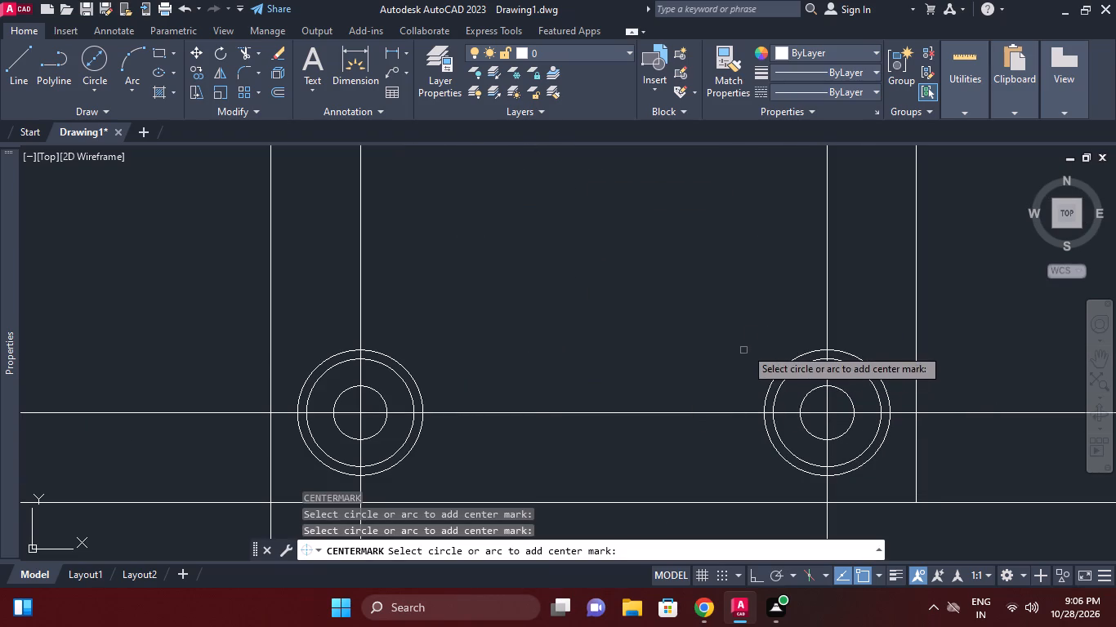
left_click(808, 354)
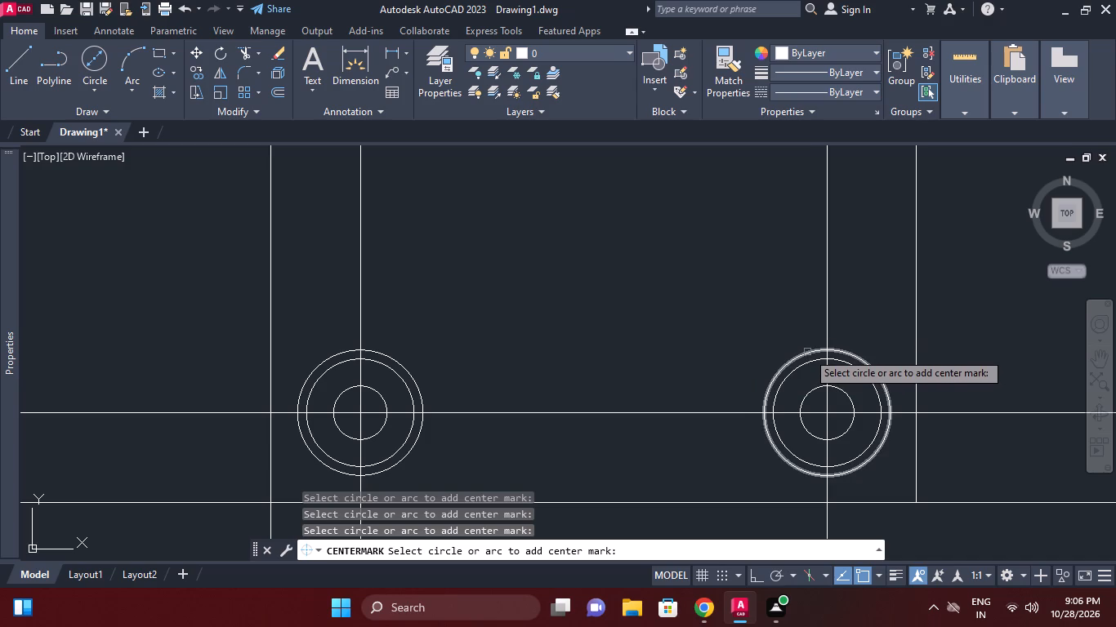
left_click(821, 360)
key("Escape")
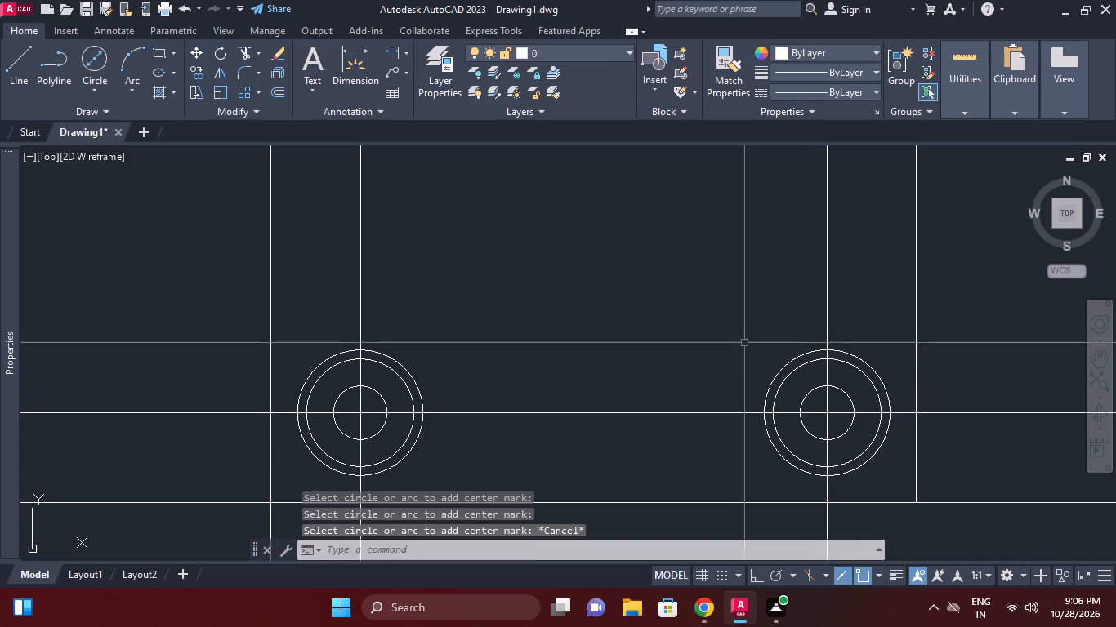
Add centre marks to the outer circles at the lower-left, upper-left and upper-right corners using Center Mark.
key("space")
left_click(781, 376)
key("Escape")
key("c")
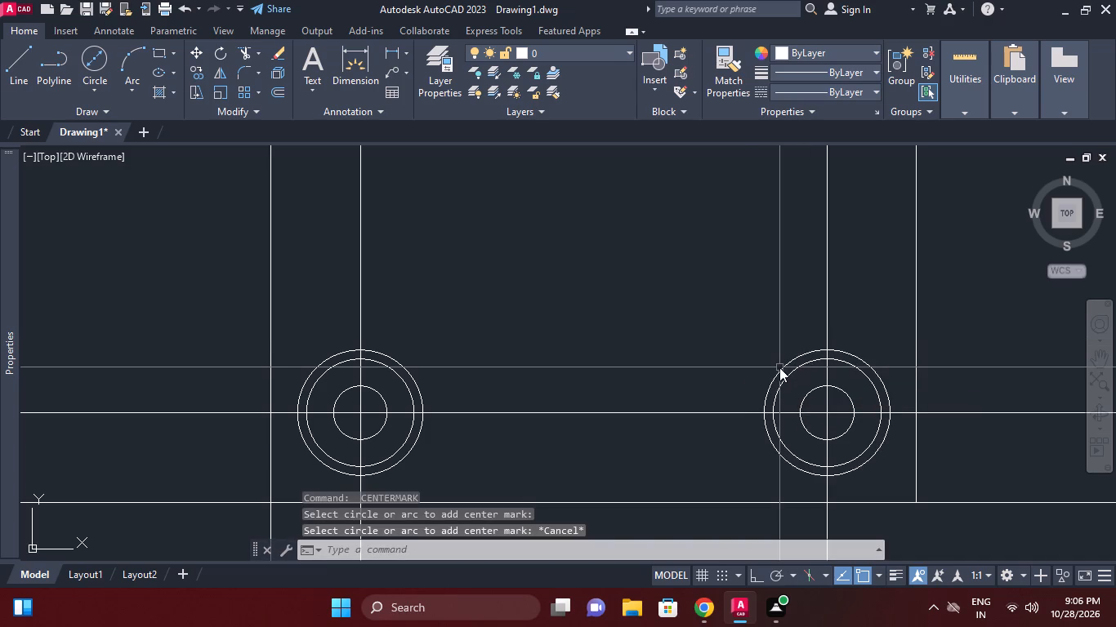
key("m")
key("space")
left_click(392, 356)
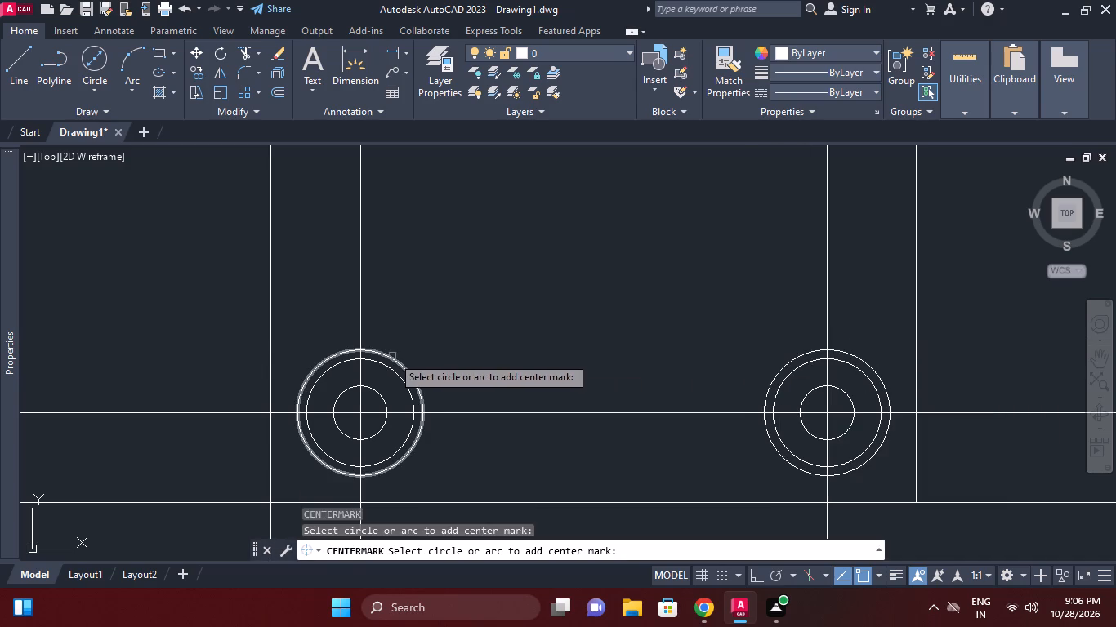
middle_click_drag(501, 320, 547, 423)
middle_click_drag(444, 270, 483, 380)
scroll(447, 280, "down", 1)
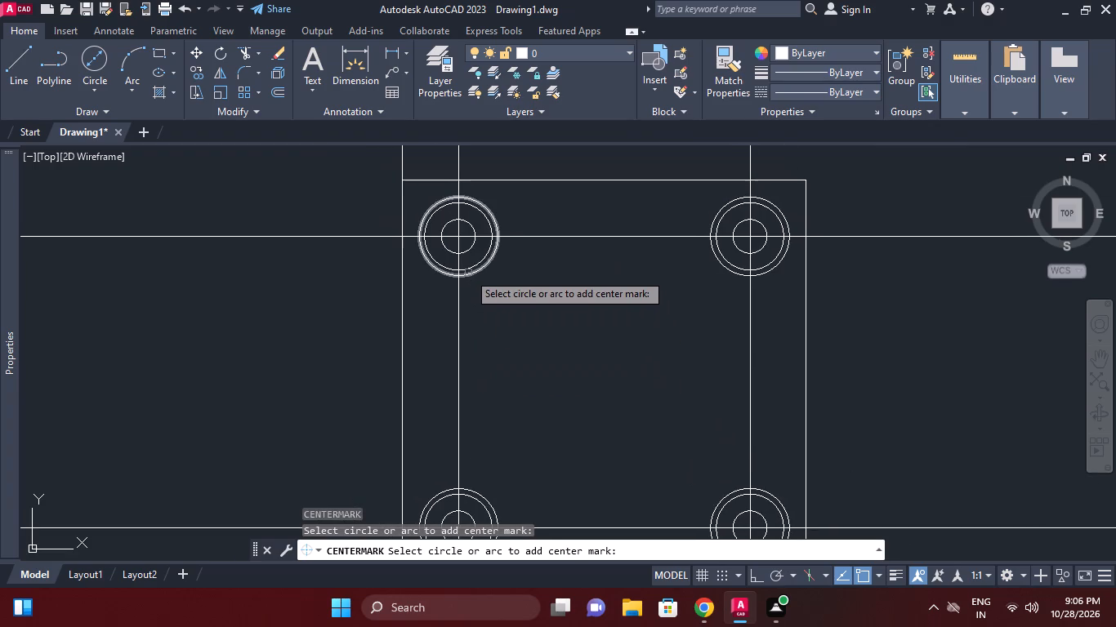
left_click(468, 274)
left_click(757, 277)
middle_click(823, 288)
scroll(823, 288, "down", 1)
key("Escape")
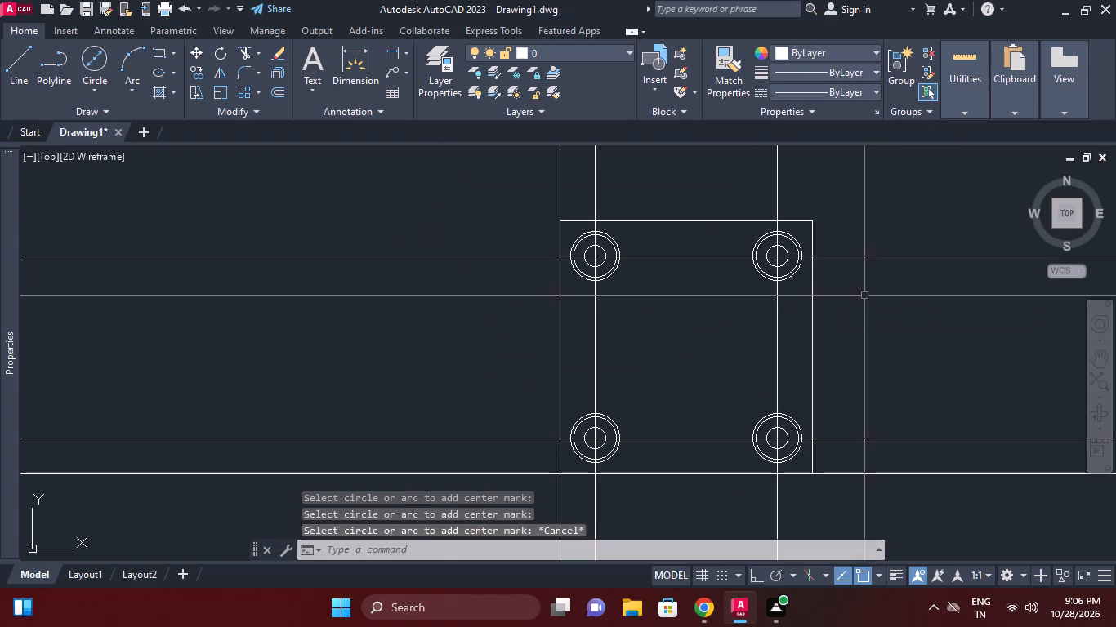
Erase the horizontal construction lines through the corner circles and along the square's bottom edge.
left_click_drag(864, 296, 864, 287)
left_click(846, 229)
key("e")
key("space")
middle_click_drag(873, 347, 873, 302)
left_click(912, 416)
left_click(883, 352)
key("e")
key("space")
left_click_drag(876, 458, 873, 450)
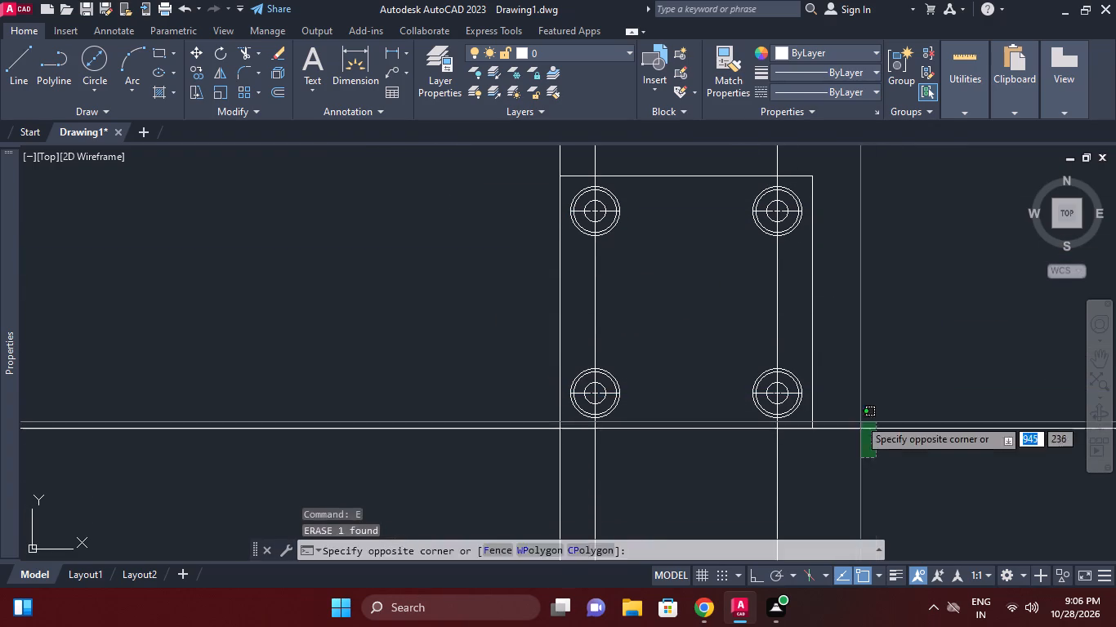
left_click(858, 416)
key("e")
key("space")
Erase the three vertical construction lines along the square's left edge and through the corner circles.
left_click(837, 494)
left_click(520, 457)
key("e")
key("space")
Erase the outermost 5 mm offset circle at each of the four corners.
scroll(768, 418, "up", 2)
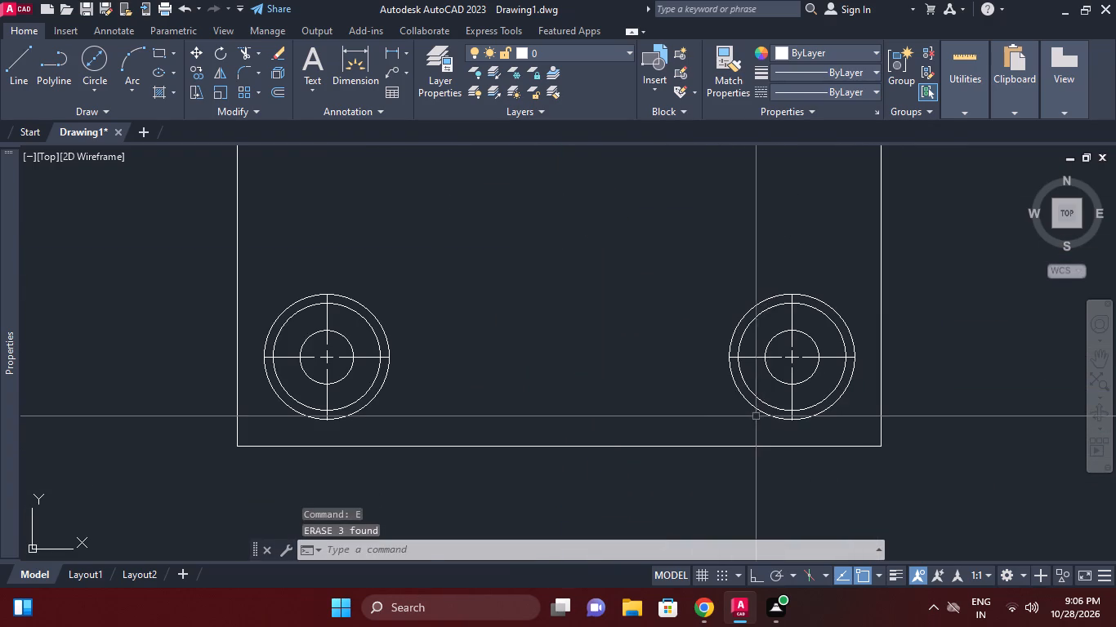
key("e")
key("space")
left_click(752, 410)
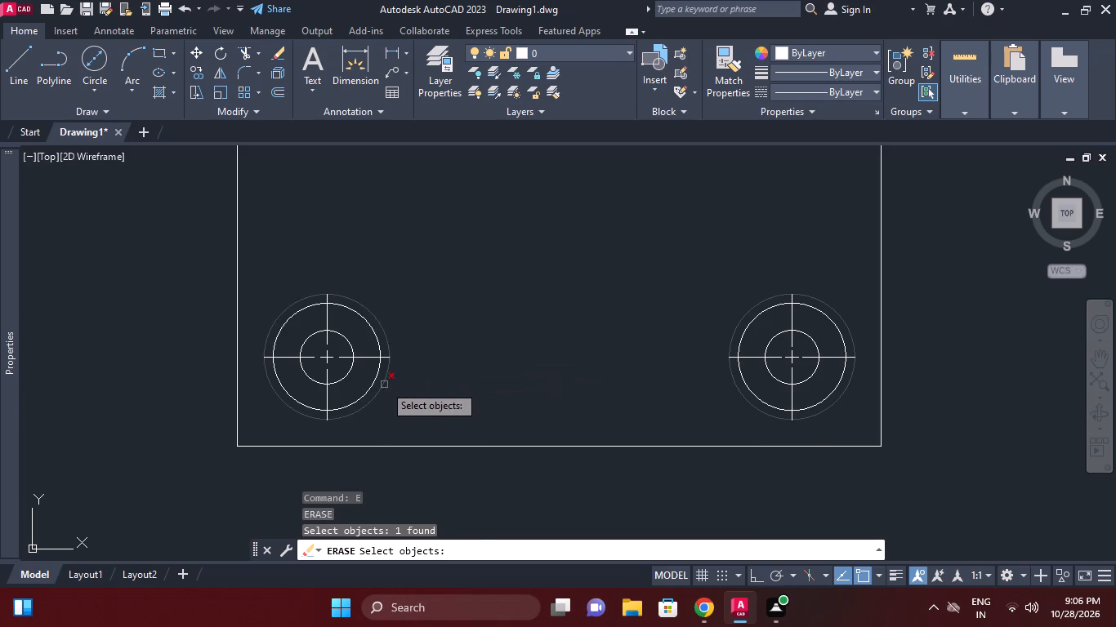
left_click(384, 385)
middle_click_drag(479, 382, 502, 434)
scroll(491, 442, "down", 1)
middle_click_drag(487, 355, 516, 376)
middle_click_drag(636, 337, 645, 422)
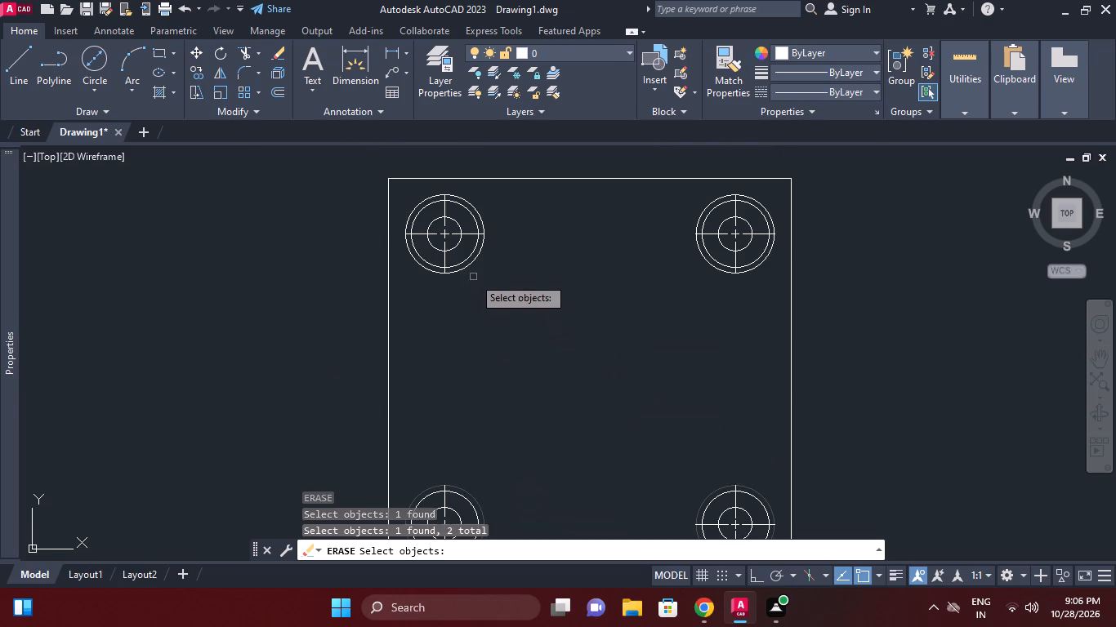
left_click(470, 263)
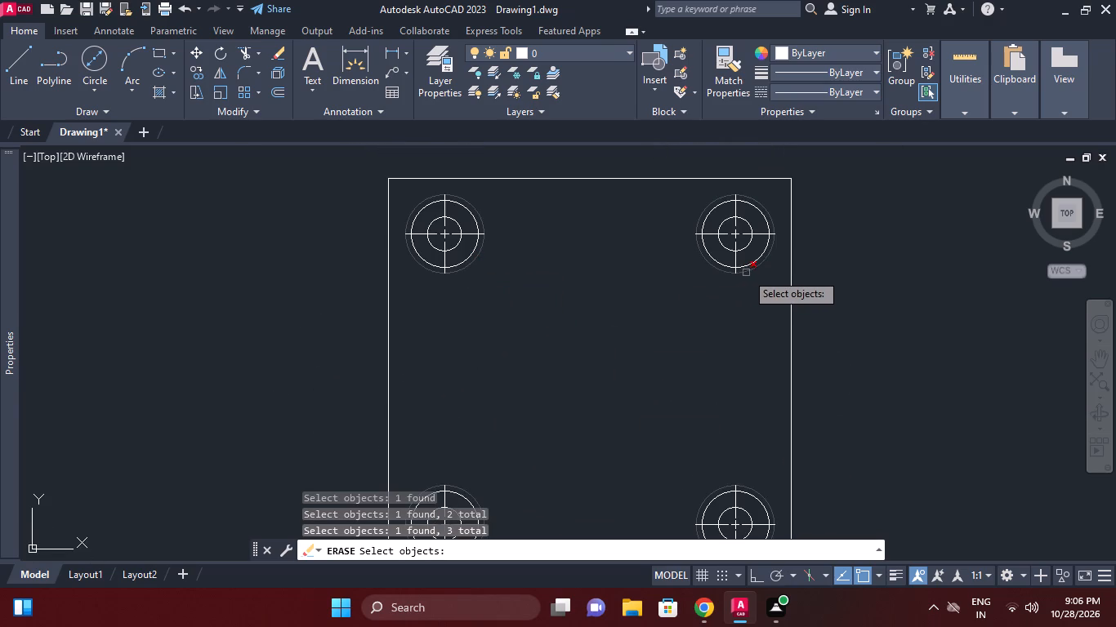
left_click(746, 273)
right_click(743, 272)
Erase the four duplicate centre marks stacked on the lower-right corner circles.
middle_click_drag(767, 288, 766, 258)
scroll(767, 288, "down", 1)
middle_click_drag(743, 380, 745, 348)
scroll(744, 407, "up", 2)
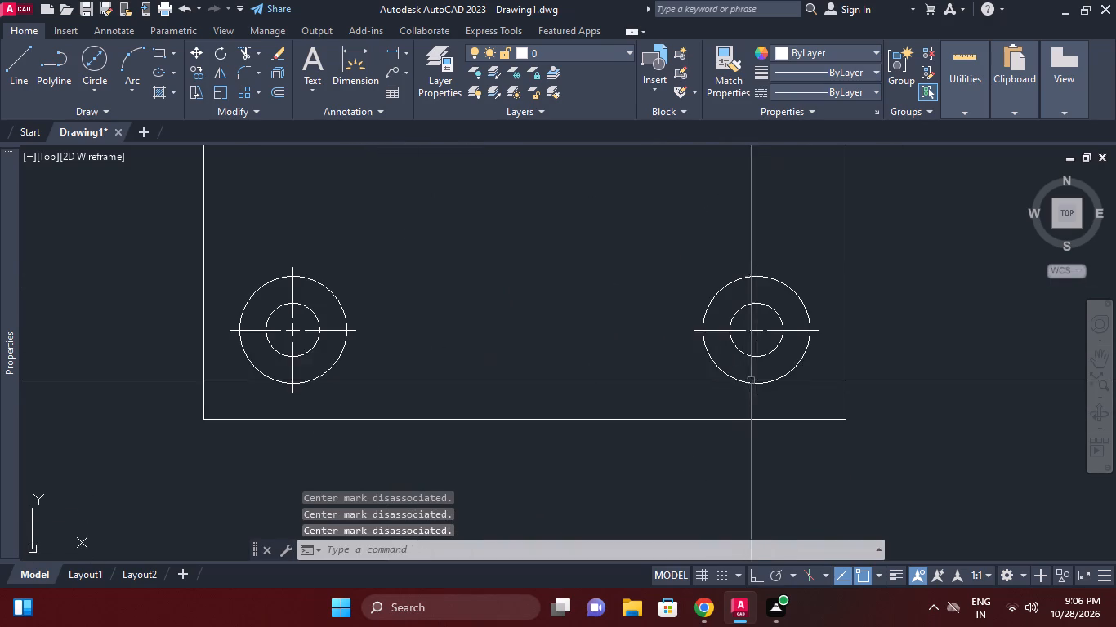
left_click(757, 354)
key("e")
key("space")
left_click(756, 361)
key("e")
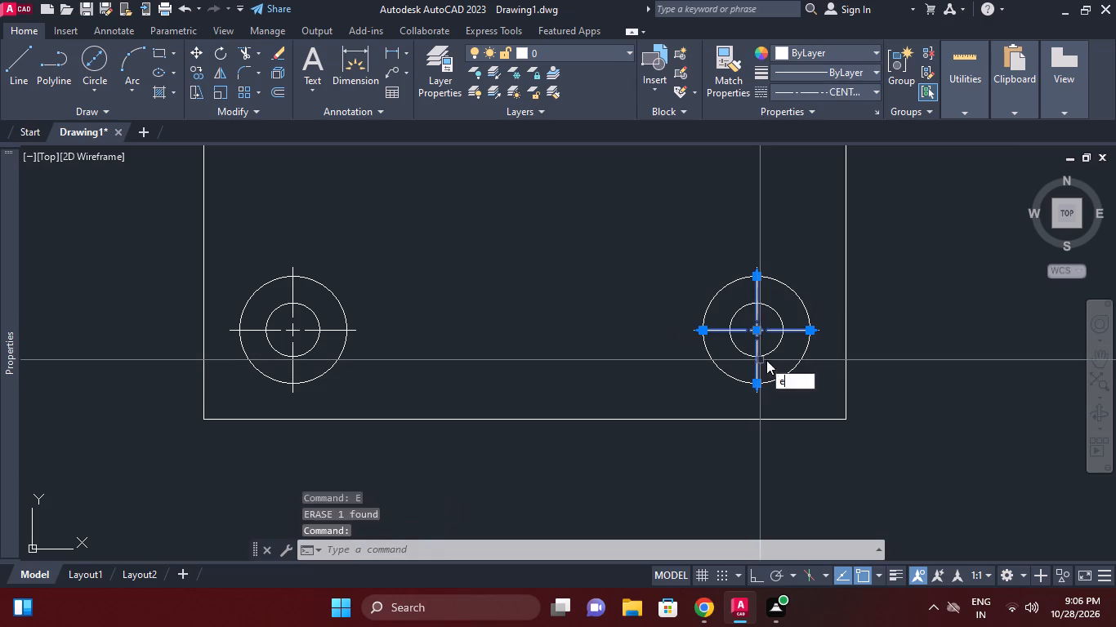
key("space")
left_click(757, 348)
key("e")
key("space")
left_click(759, 342)
key("e")
key("space")
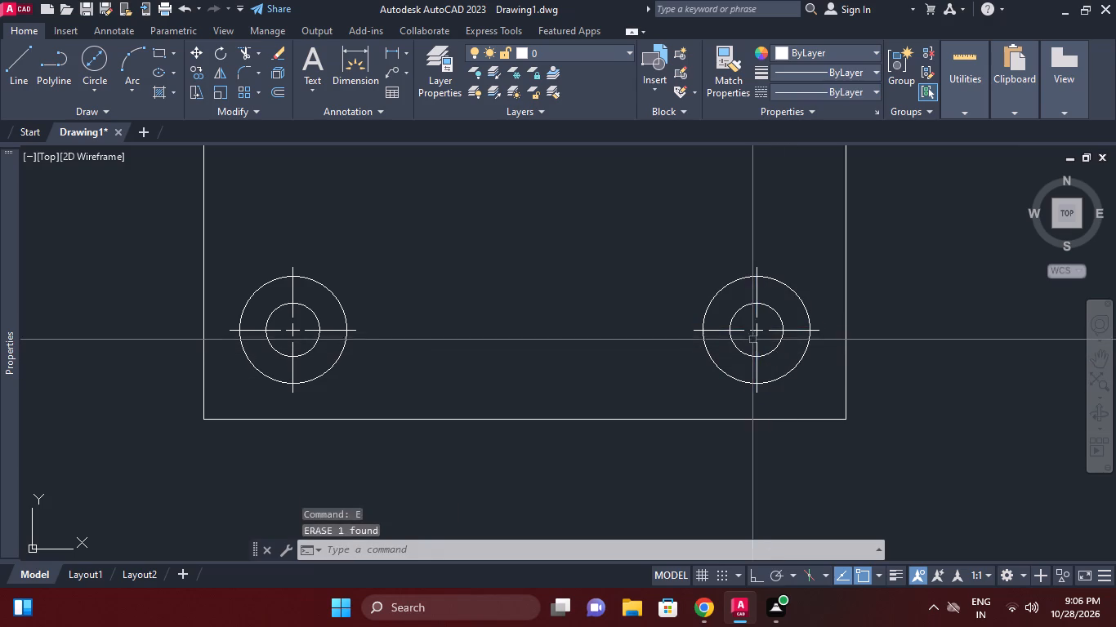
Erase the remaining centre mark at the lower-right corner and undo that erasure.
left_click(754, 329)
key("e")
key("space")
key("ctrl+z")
Draw a horizontal line from the midpoint of the square's left edge to its right edge.
scroll(824, 340, "down", 1)
middle_click_drag(824, 340, 819, 343)
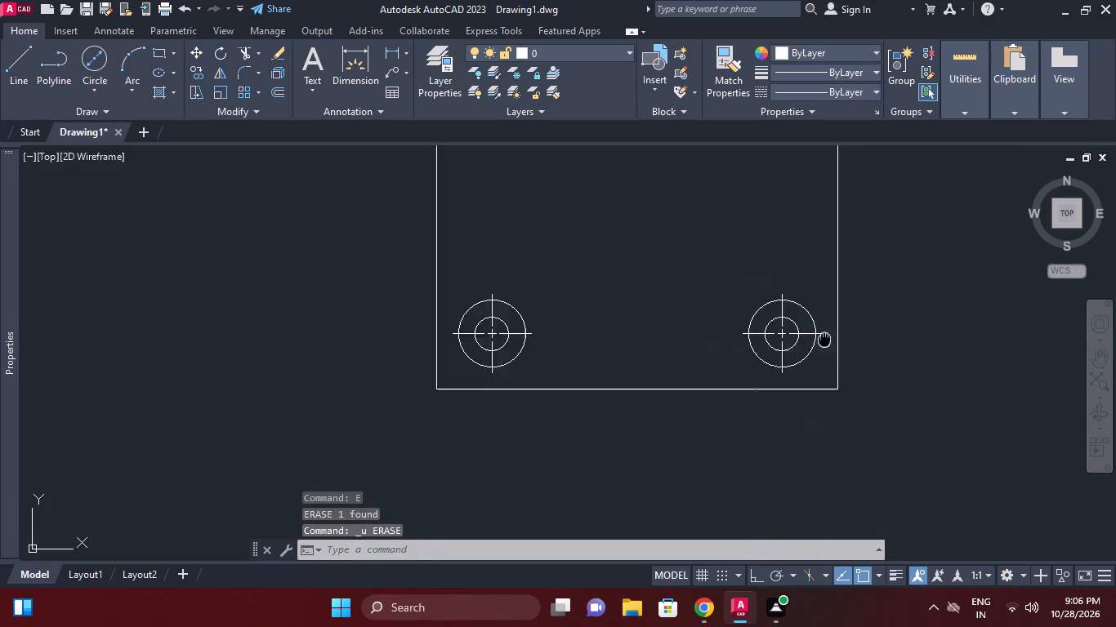
scroll(819, 343, "down", 1)
middle_click_drag(819, 343, 731, 397)
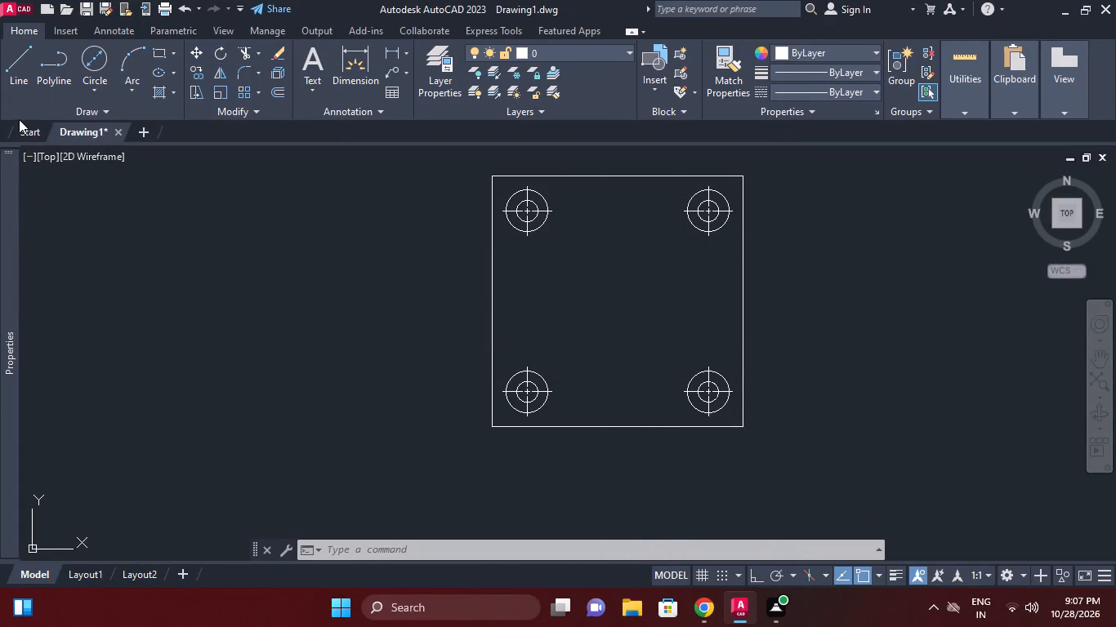
left_click(22, 70)
left_click(493, 299)
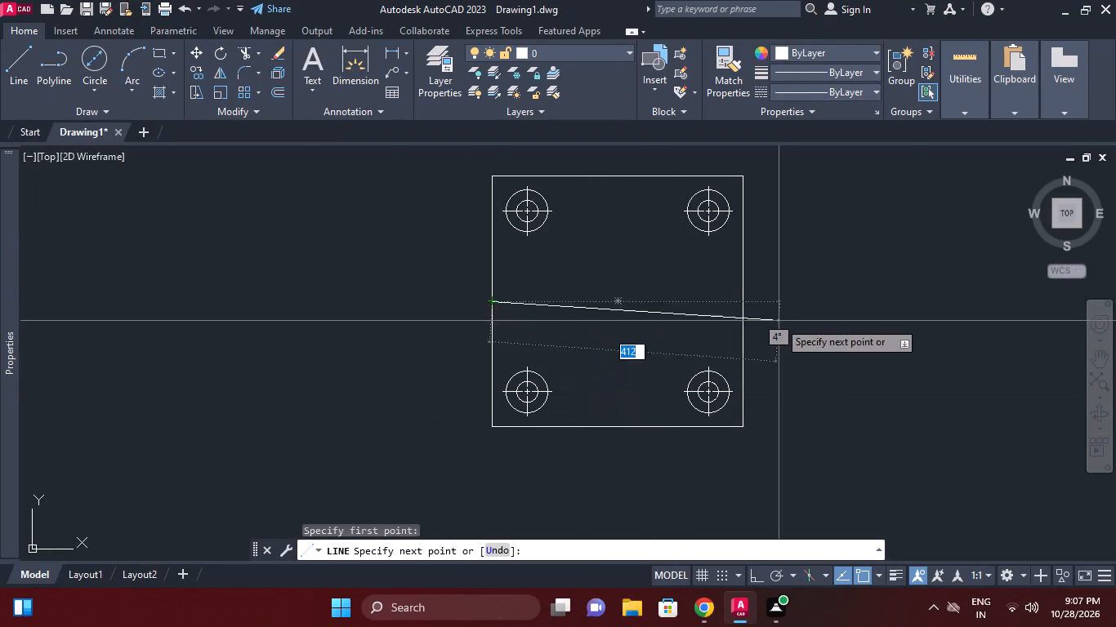
left_click(747, 304)
right_click(752, 308)
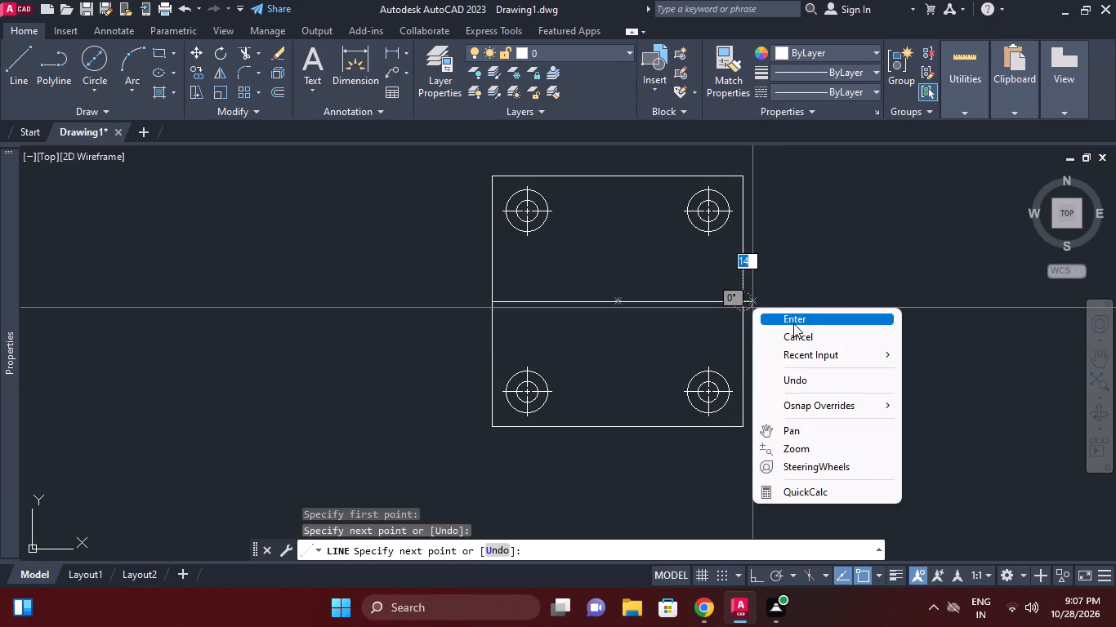
left_click(793, 323)
Draw a 360 mm vertical line from the midpoint of the square's top edge to the midpoint of its bottom edge.
right_click(619, 203)
left_click(654, 216)
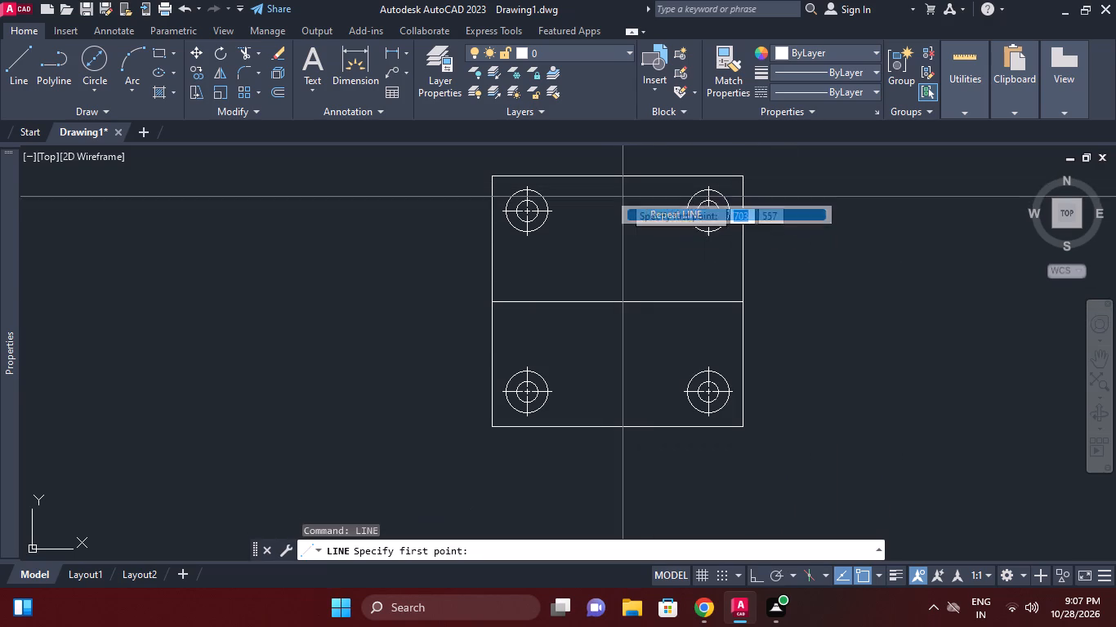
left_click(617, 180)
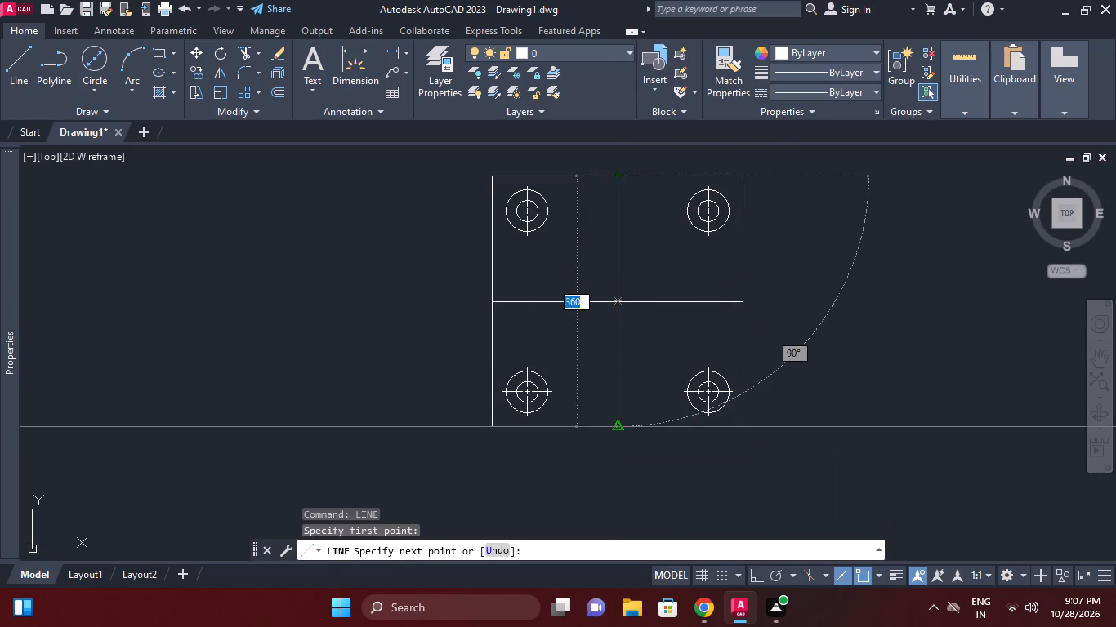
left_click(618, 425)
right_click(668, 318)
left_click(704, 350)
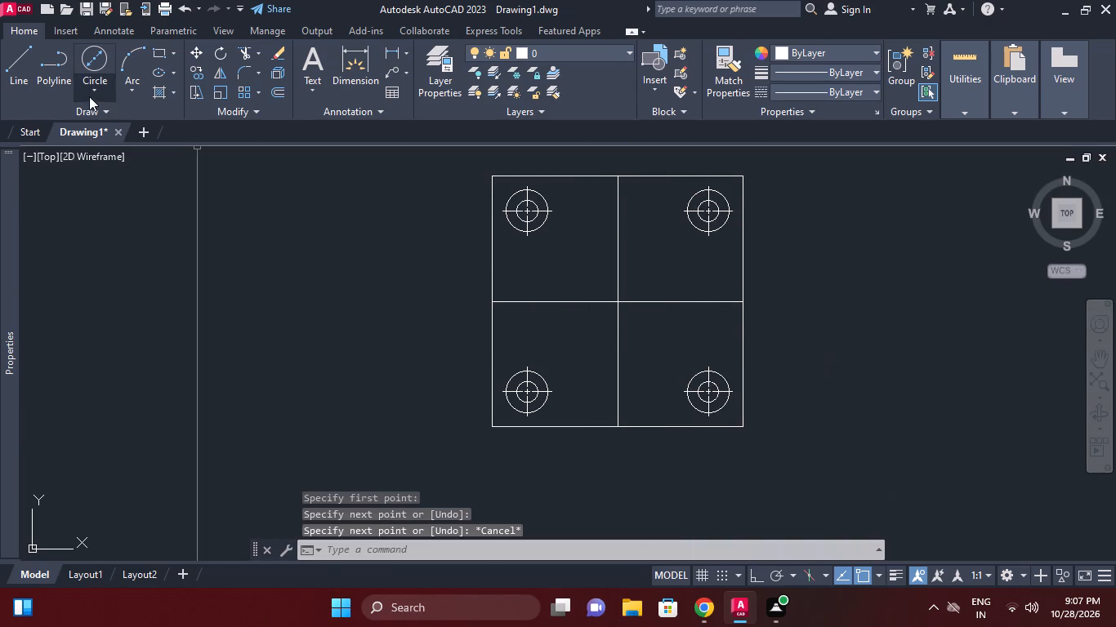
Draw a 210 mm diameter circle centred on the intersection of the two midlines.
left_click(89, 96)
left_click(122, 155)
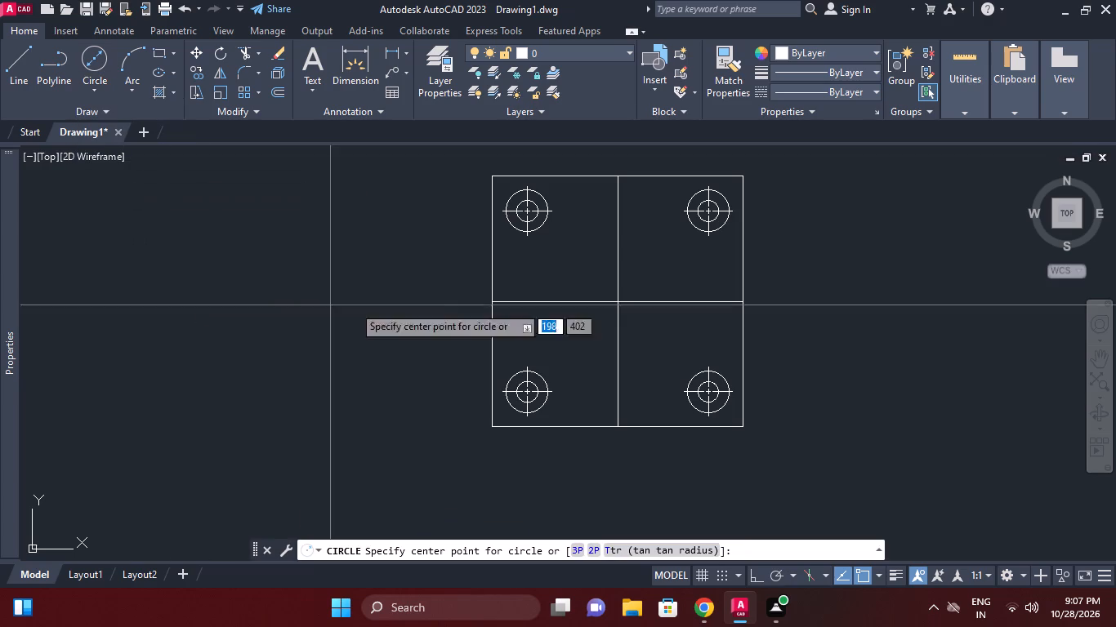
left_click(614, 304)
type("210")
key("Return")
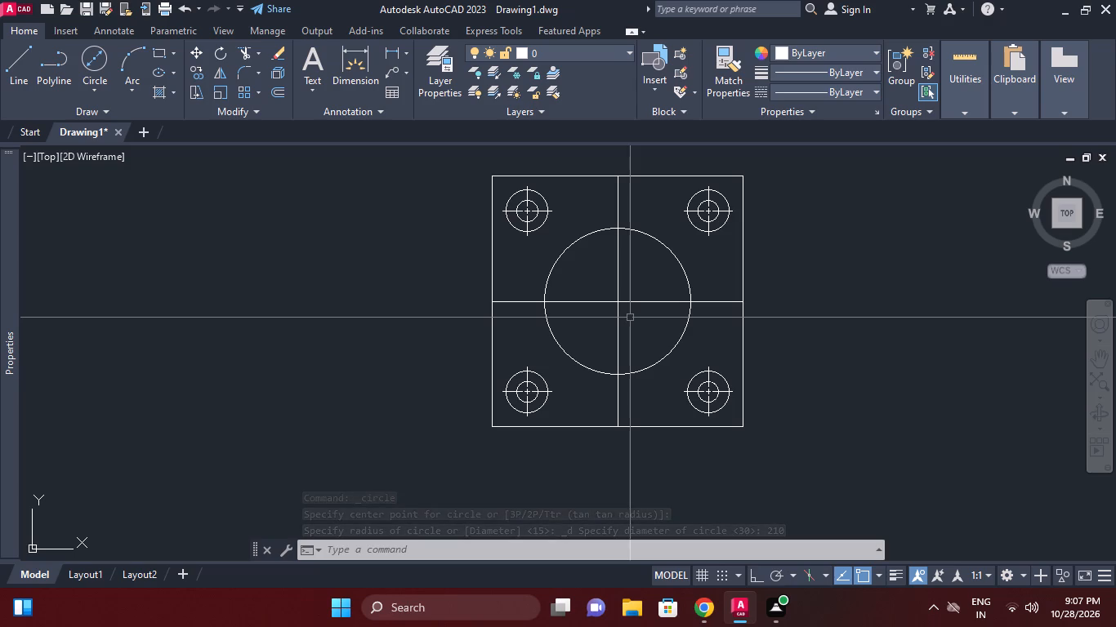
right_click(630, 318)
left_click(408, 267)
left_click(364, 251)
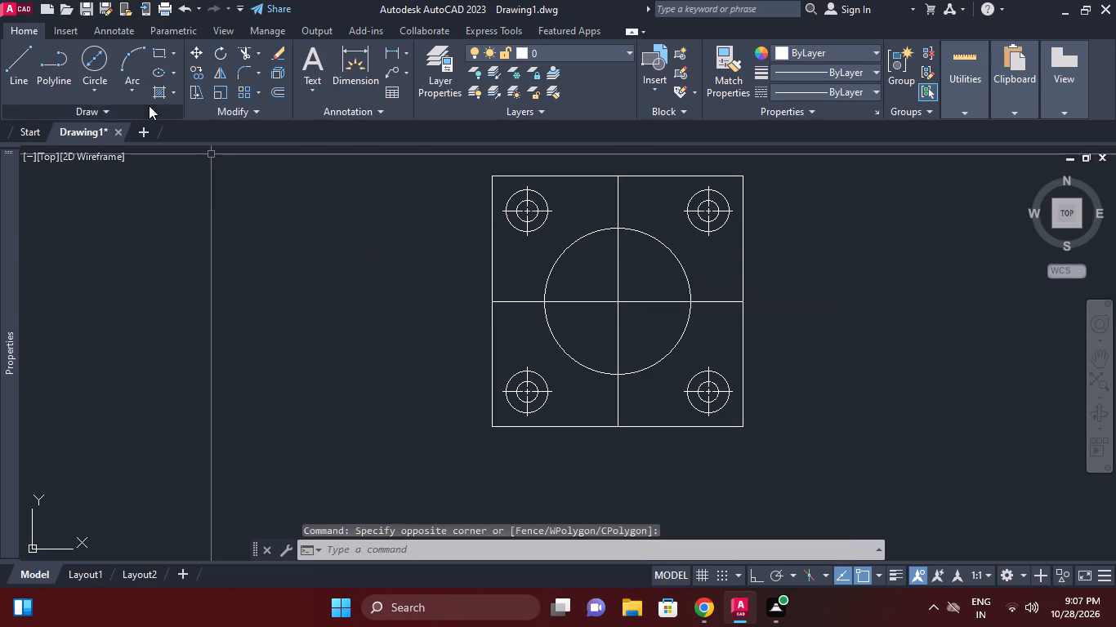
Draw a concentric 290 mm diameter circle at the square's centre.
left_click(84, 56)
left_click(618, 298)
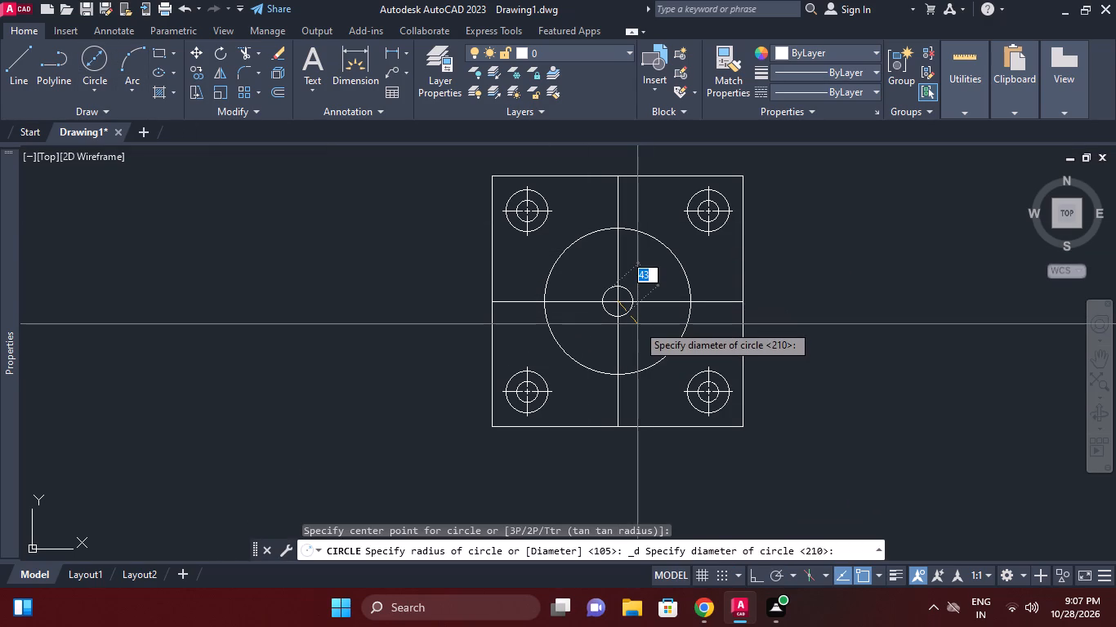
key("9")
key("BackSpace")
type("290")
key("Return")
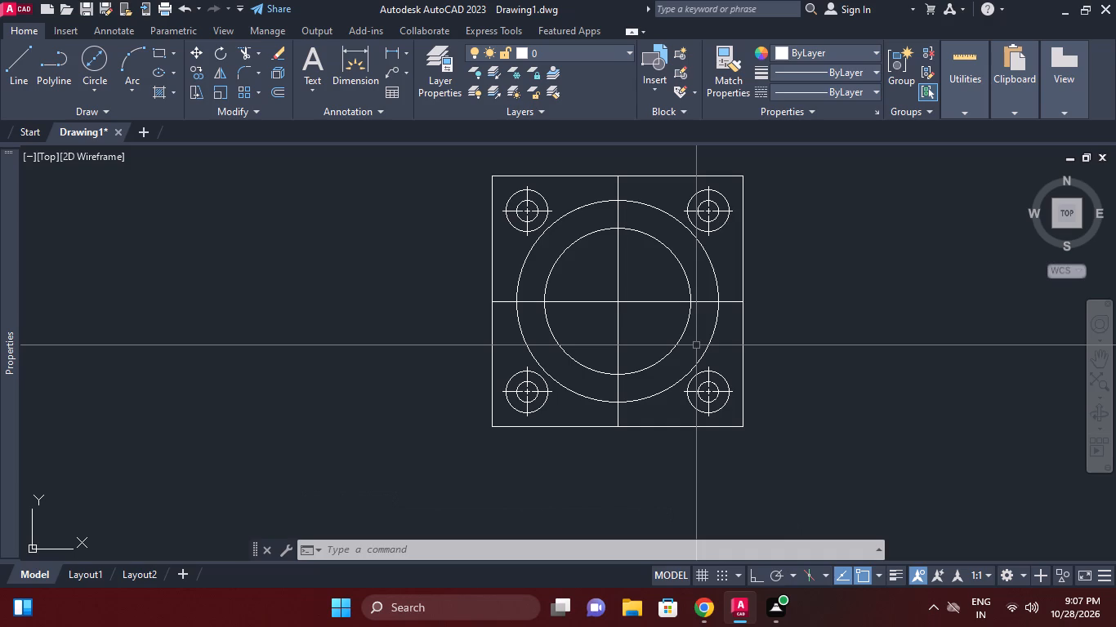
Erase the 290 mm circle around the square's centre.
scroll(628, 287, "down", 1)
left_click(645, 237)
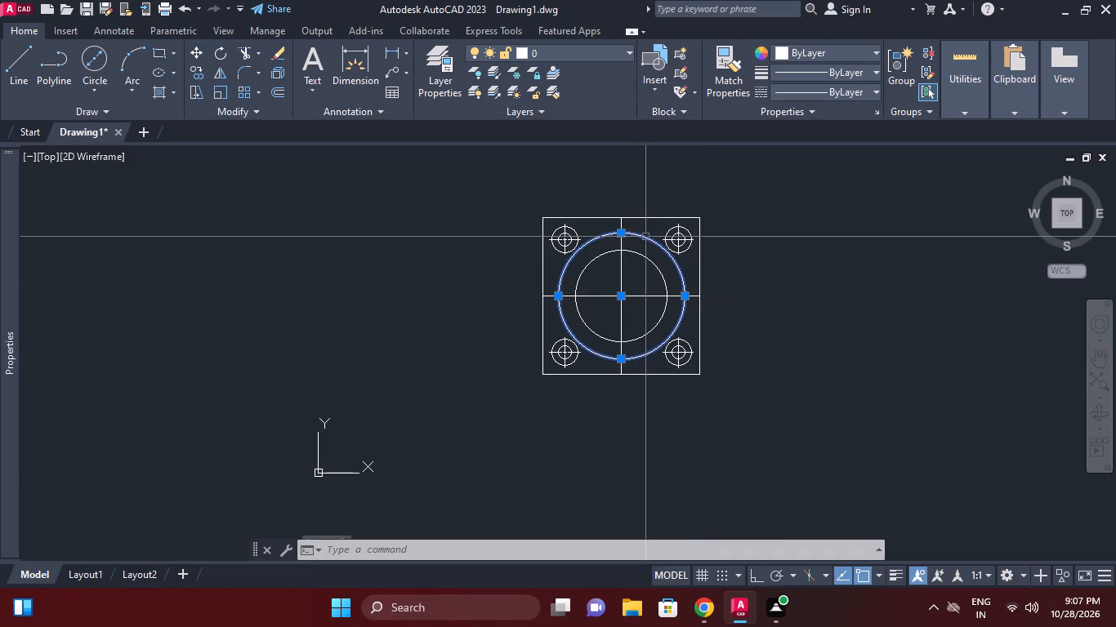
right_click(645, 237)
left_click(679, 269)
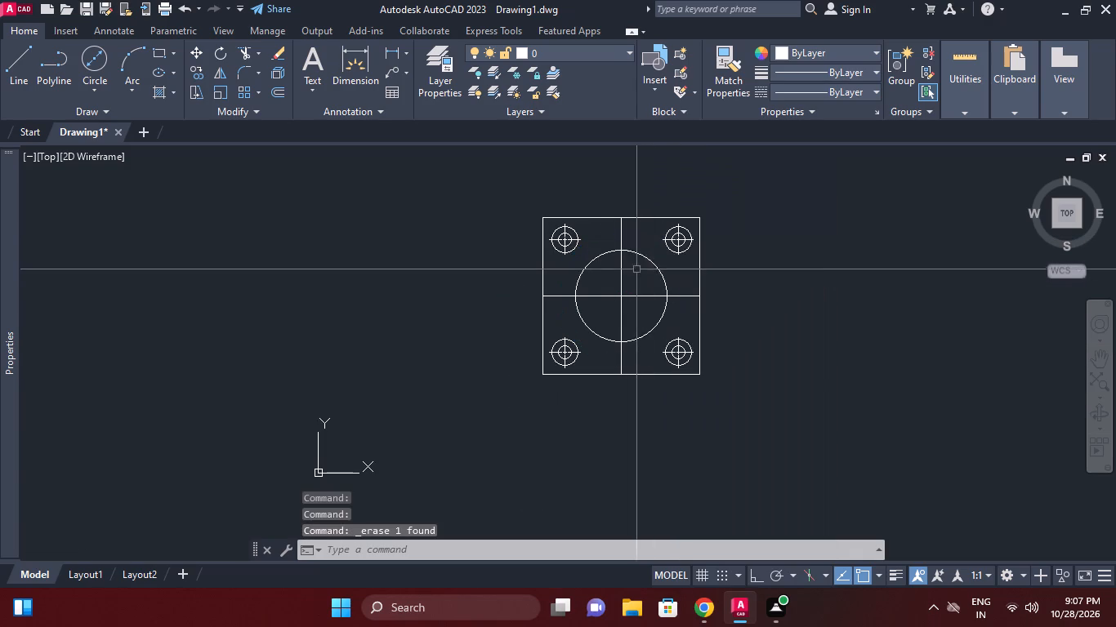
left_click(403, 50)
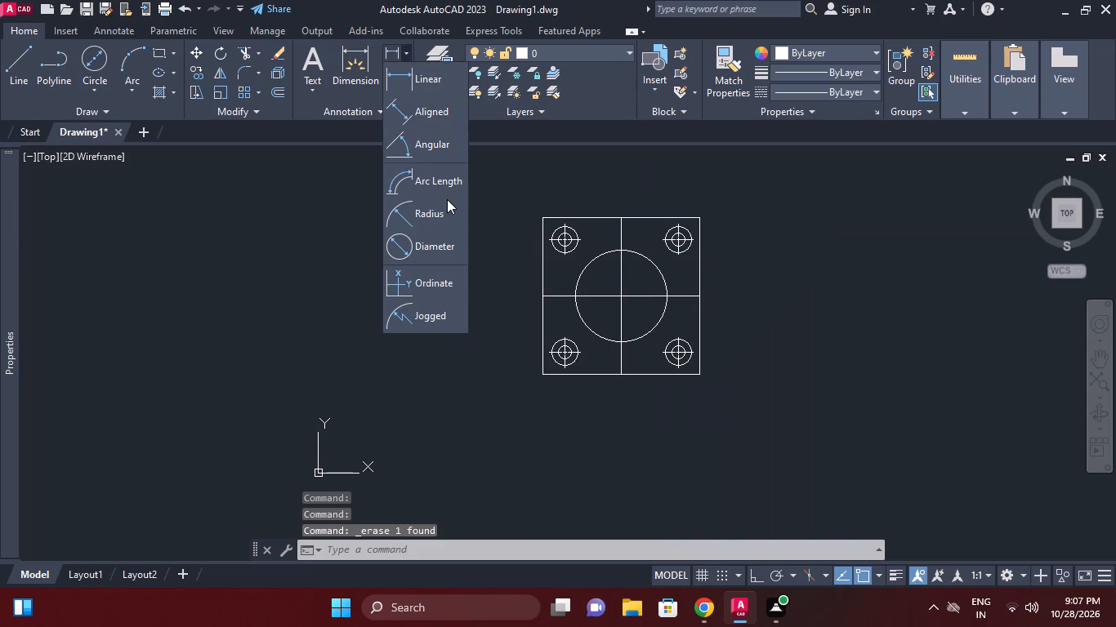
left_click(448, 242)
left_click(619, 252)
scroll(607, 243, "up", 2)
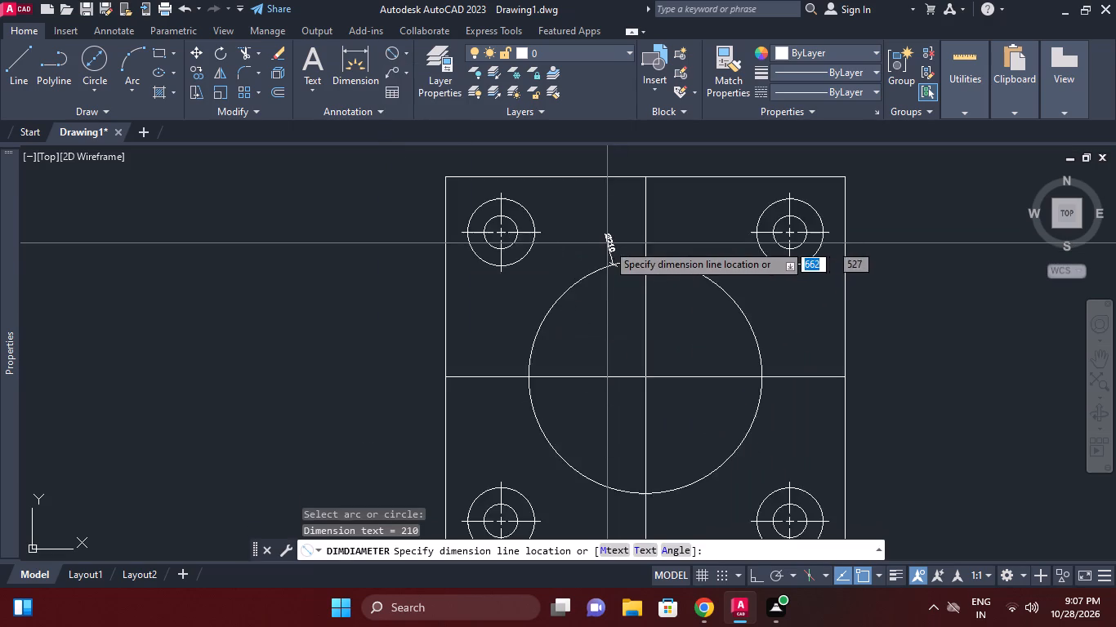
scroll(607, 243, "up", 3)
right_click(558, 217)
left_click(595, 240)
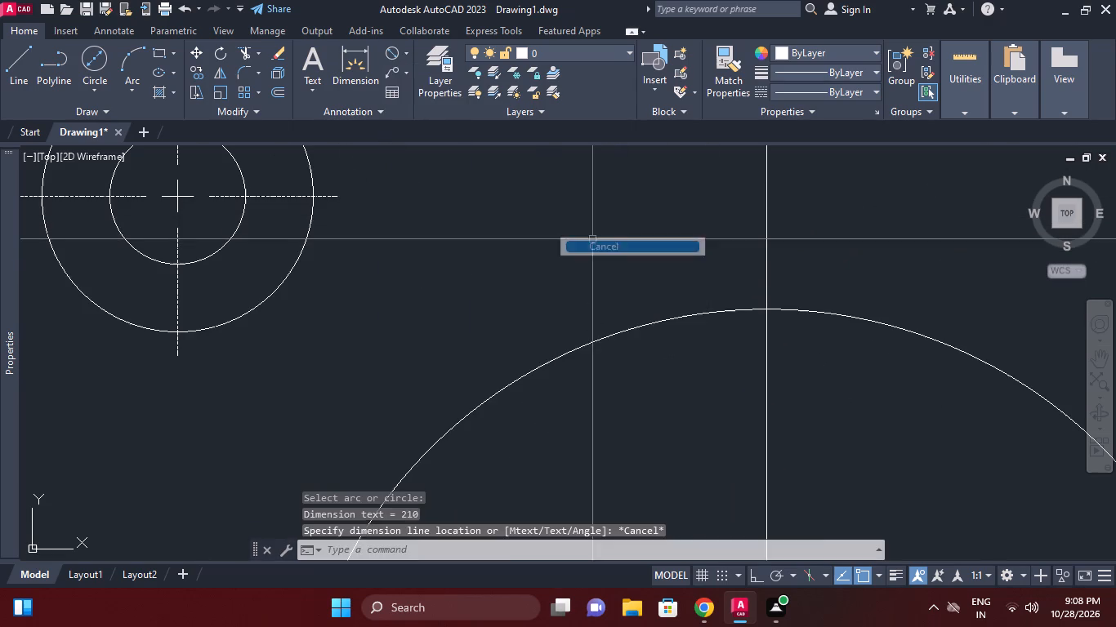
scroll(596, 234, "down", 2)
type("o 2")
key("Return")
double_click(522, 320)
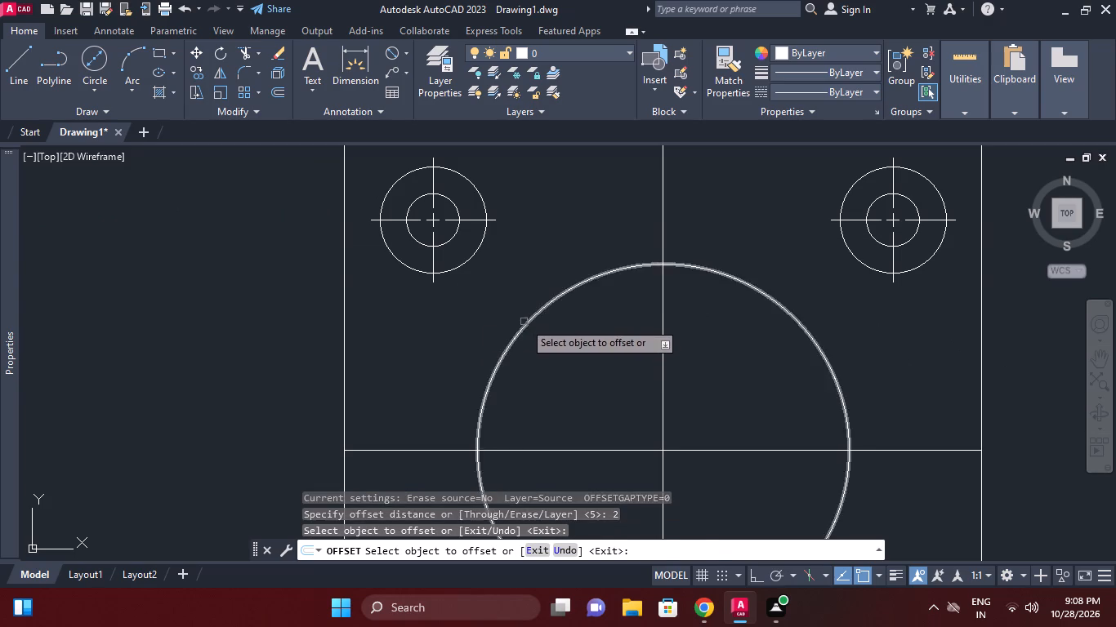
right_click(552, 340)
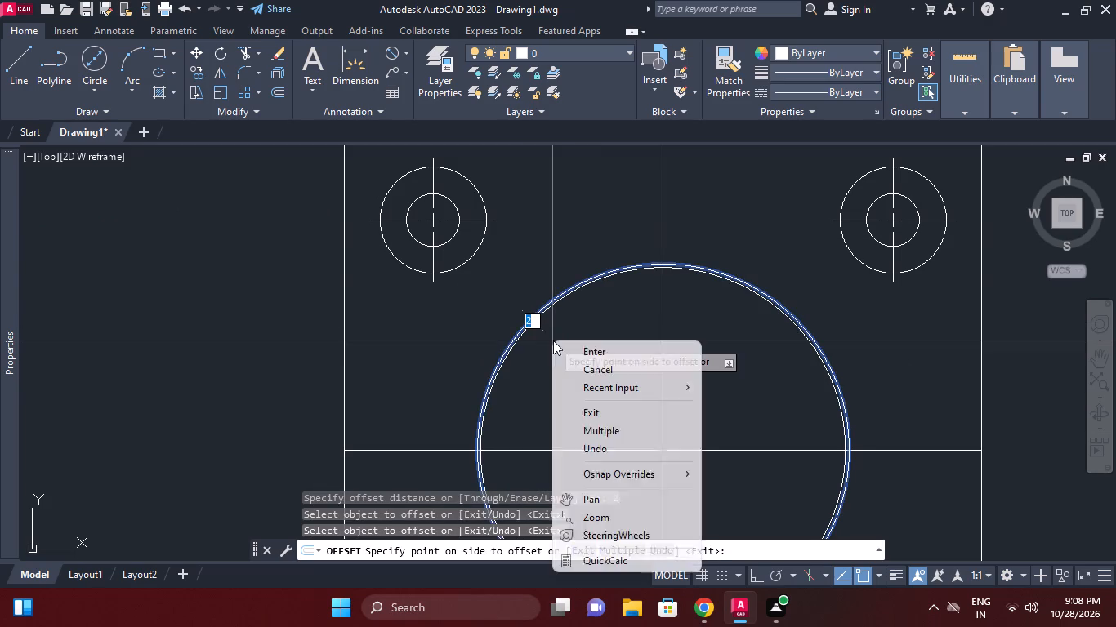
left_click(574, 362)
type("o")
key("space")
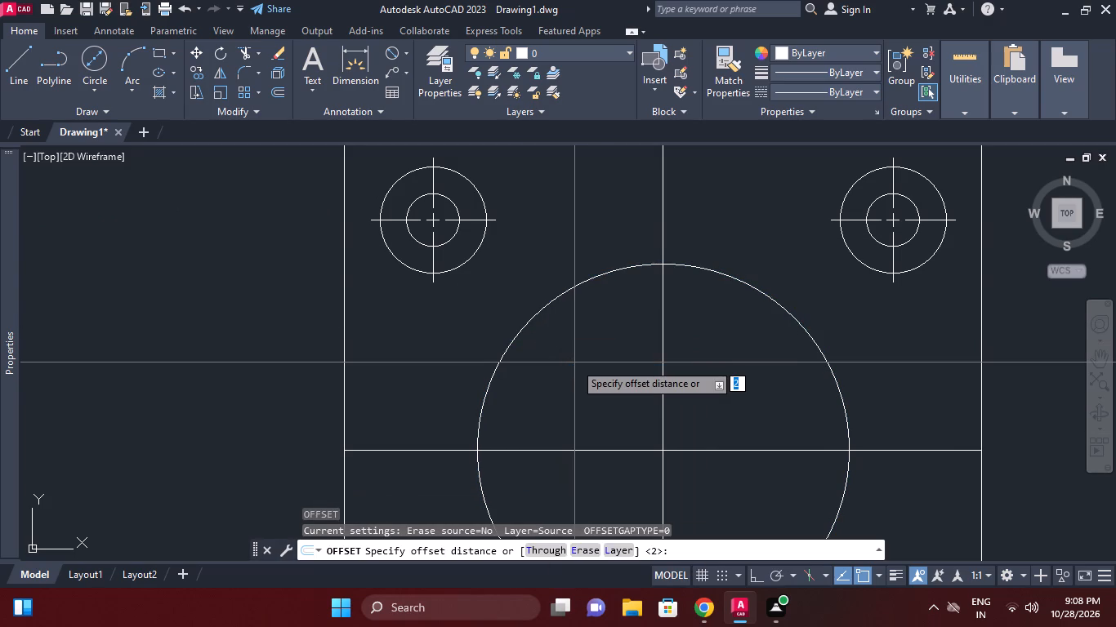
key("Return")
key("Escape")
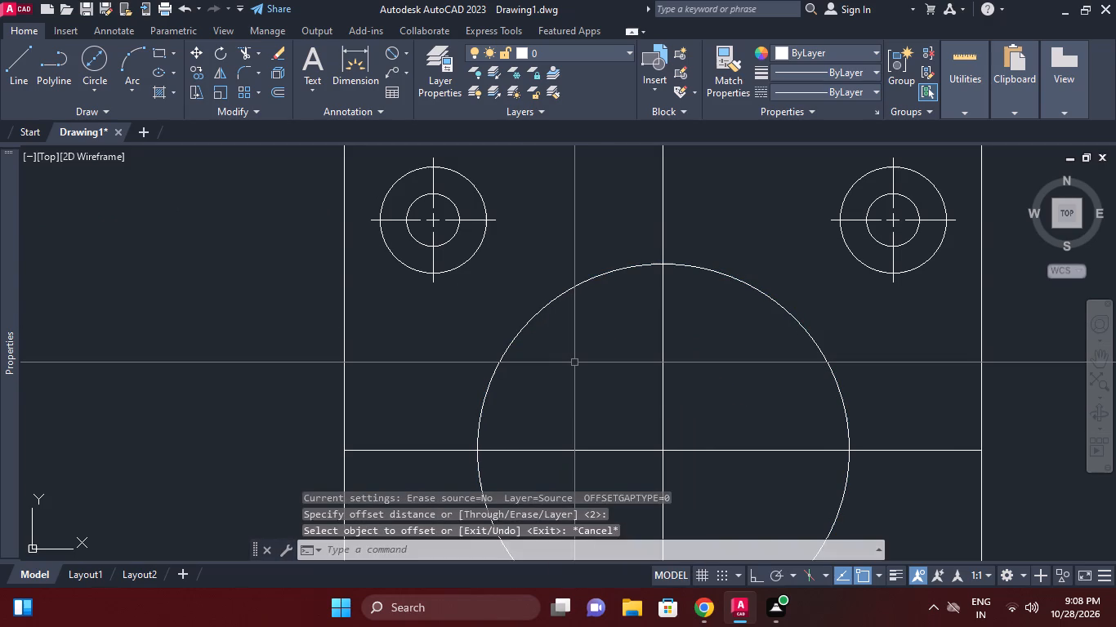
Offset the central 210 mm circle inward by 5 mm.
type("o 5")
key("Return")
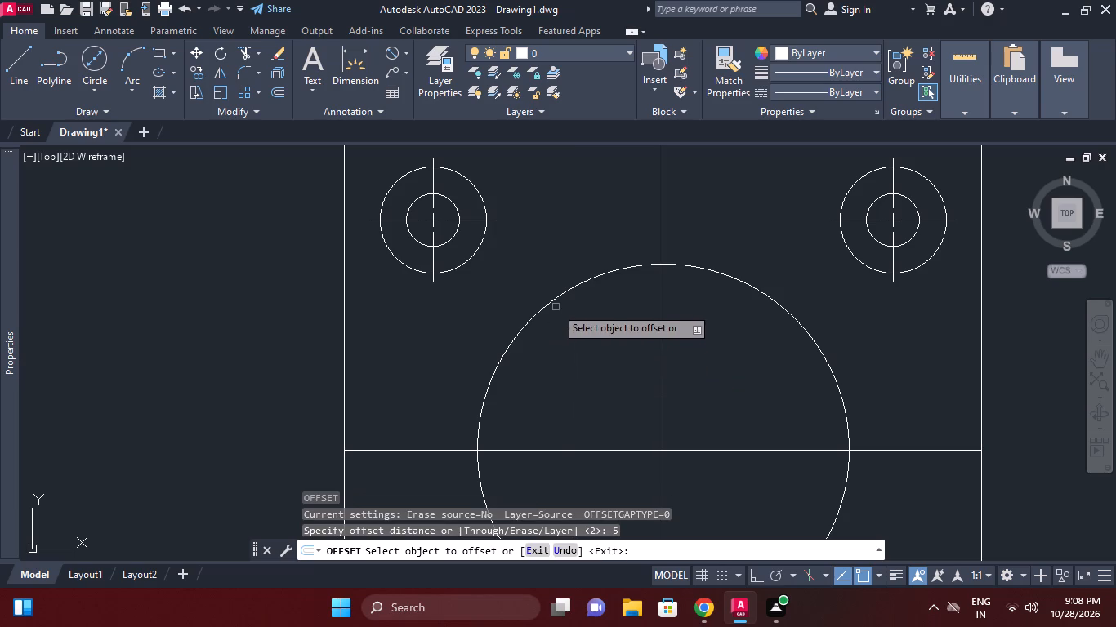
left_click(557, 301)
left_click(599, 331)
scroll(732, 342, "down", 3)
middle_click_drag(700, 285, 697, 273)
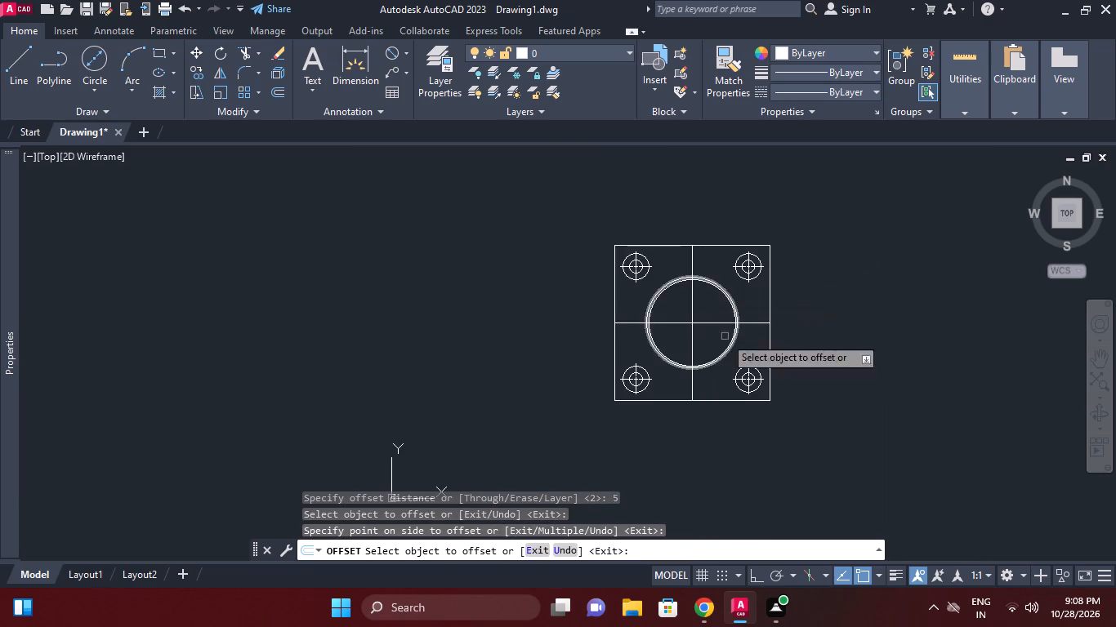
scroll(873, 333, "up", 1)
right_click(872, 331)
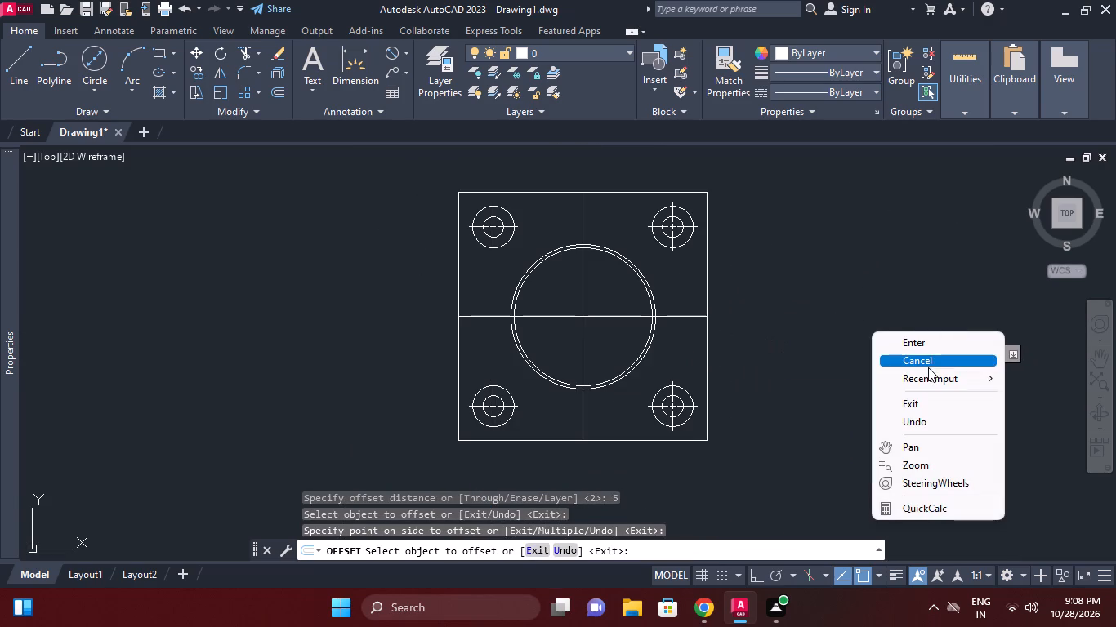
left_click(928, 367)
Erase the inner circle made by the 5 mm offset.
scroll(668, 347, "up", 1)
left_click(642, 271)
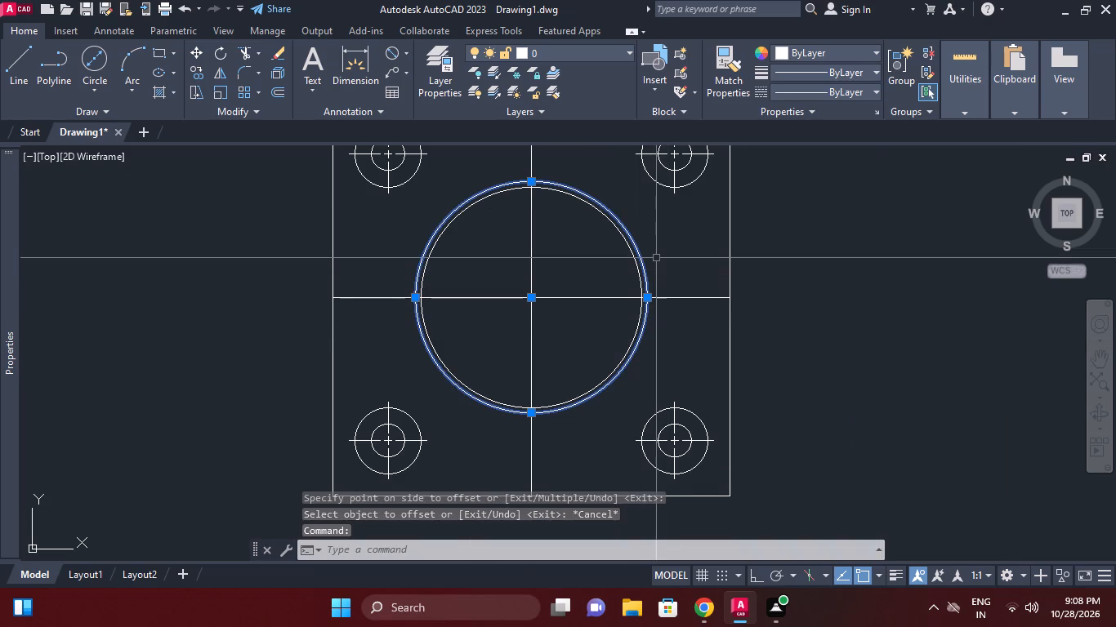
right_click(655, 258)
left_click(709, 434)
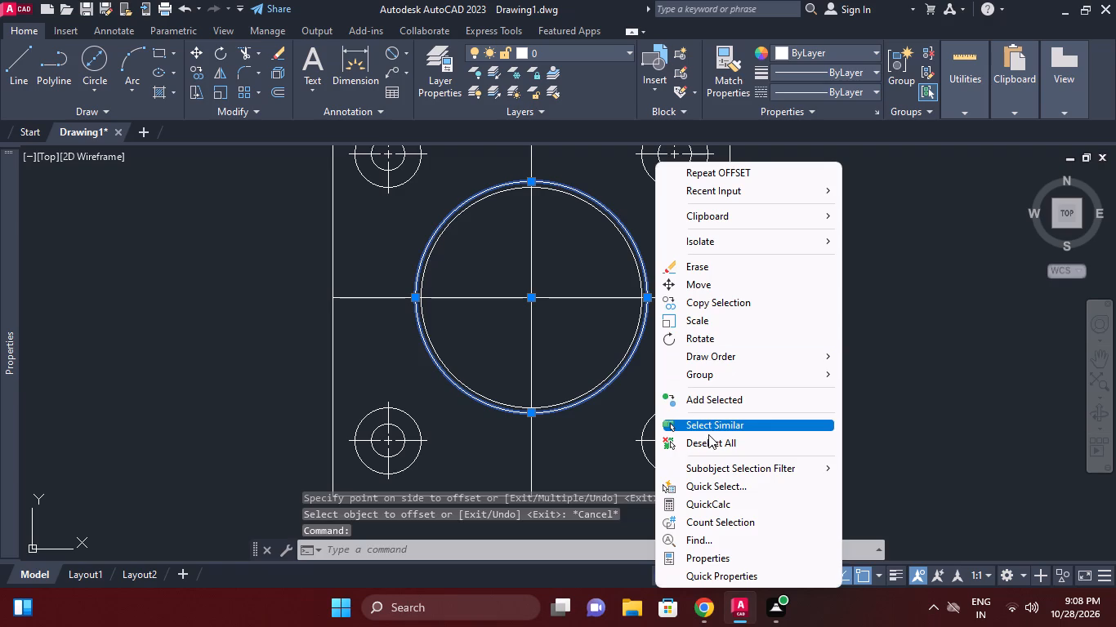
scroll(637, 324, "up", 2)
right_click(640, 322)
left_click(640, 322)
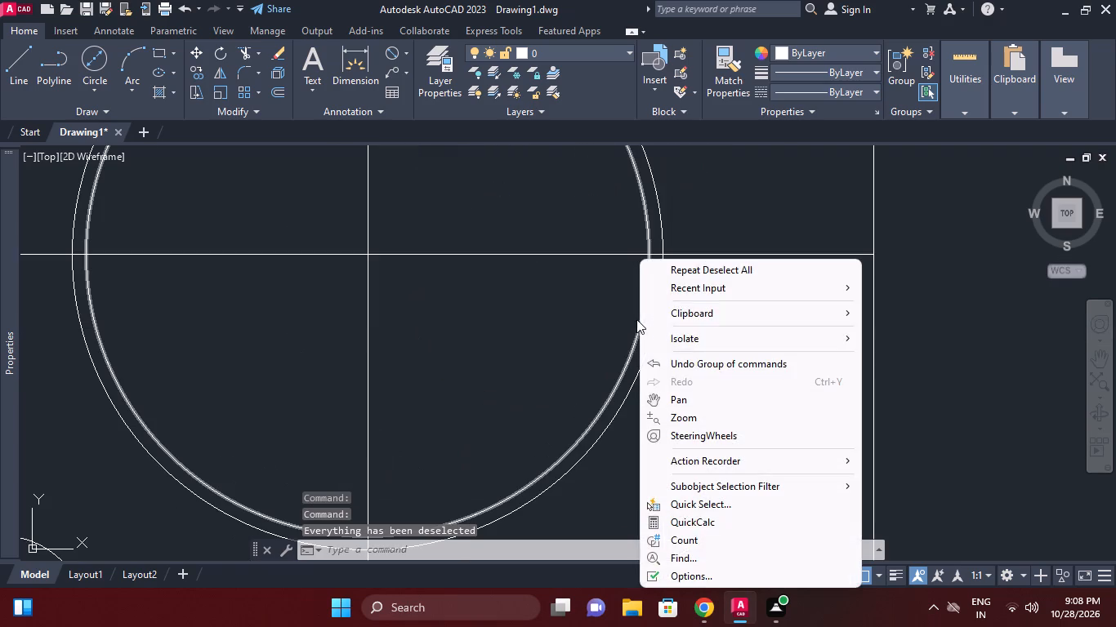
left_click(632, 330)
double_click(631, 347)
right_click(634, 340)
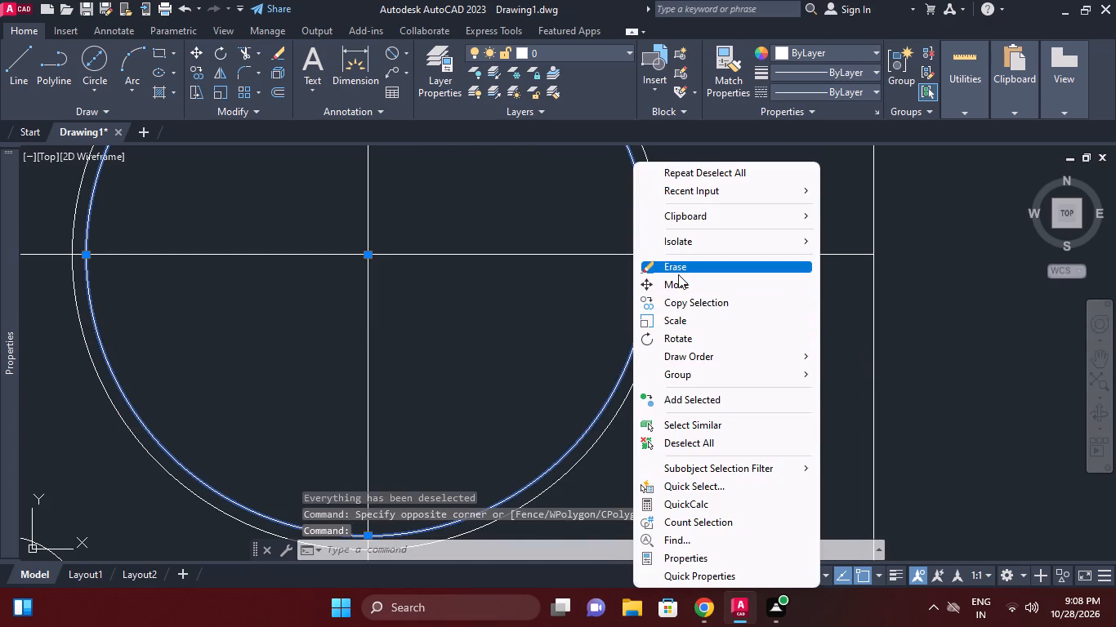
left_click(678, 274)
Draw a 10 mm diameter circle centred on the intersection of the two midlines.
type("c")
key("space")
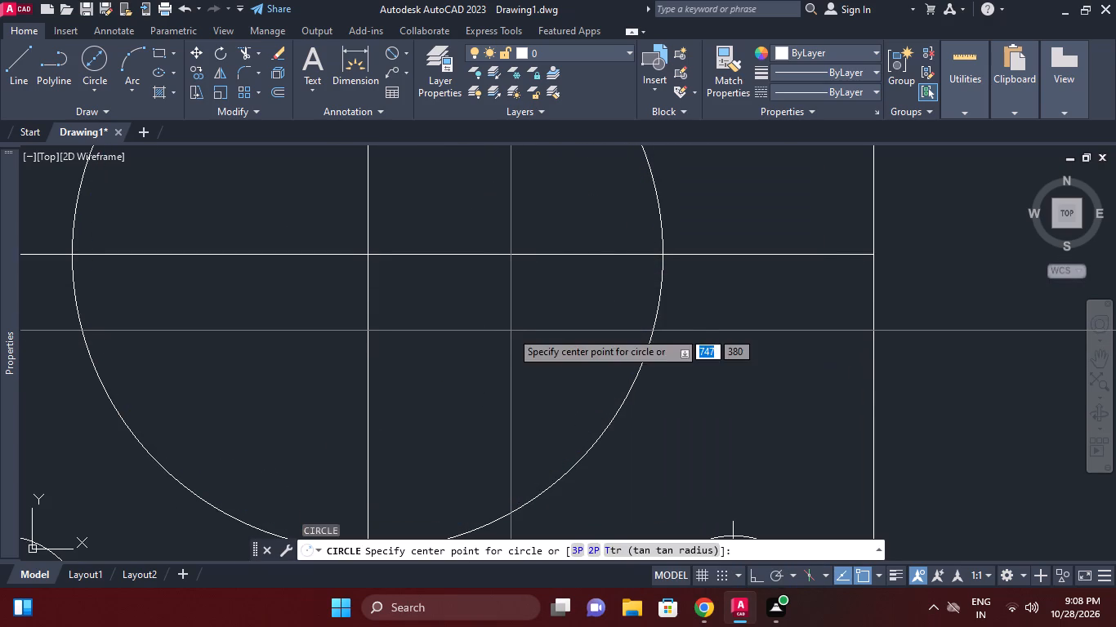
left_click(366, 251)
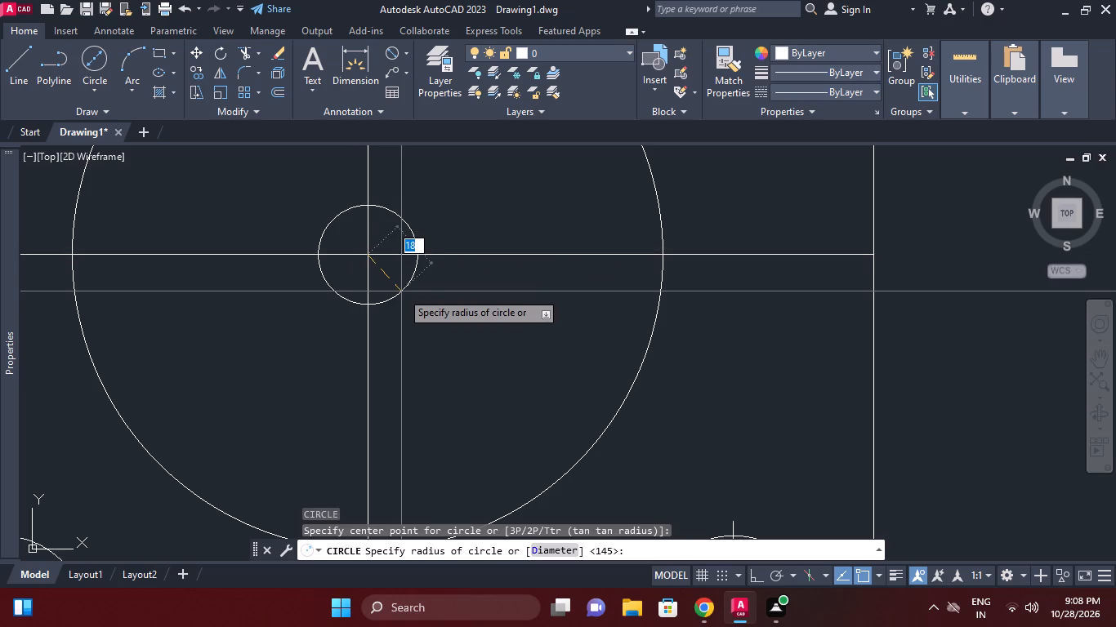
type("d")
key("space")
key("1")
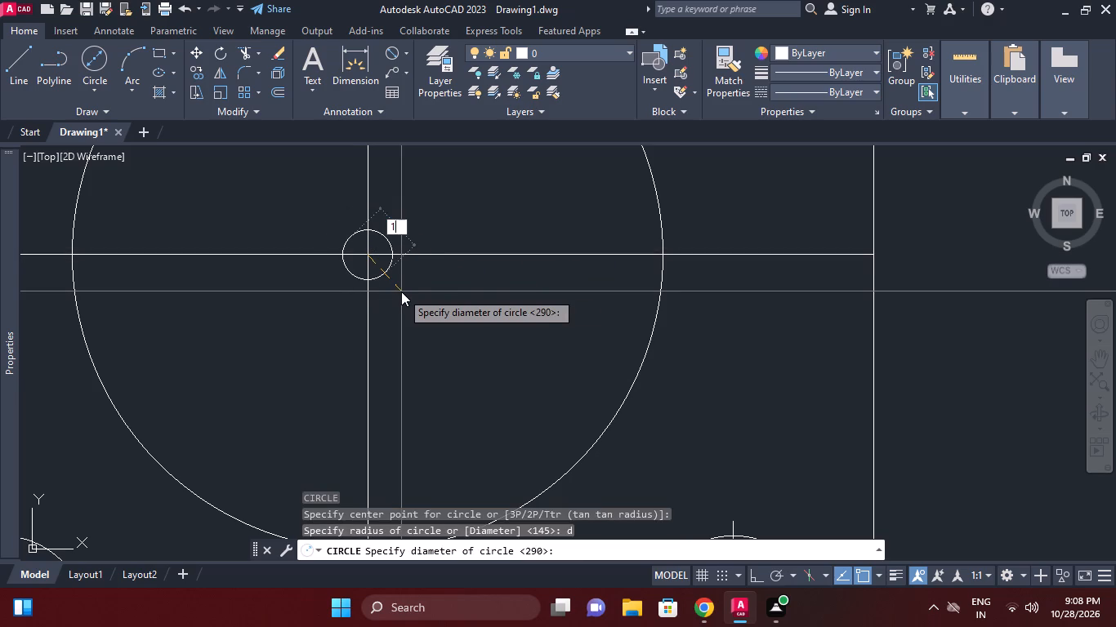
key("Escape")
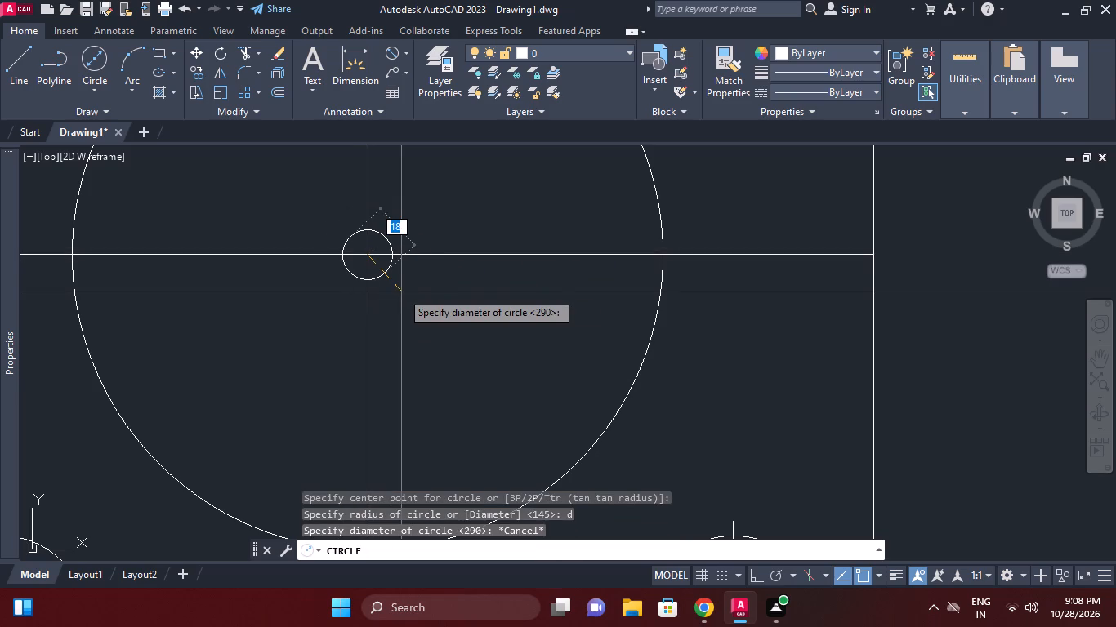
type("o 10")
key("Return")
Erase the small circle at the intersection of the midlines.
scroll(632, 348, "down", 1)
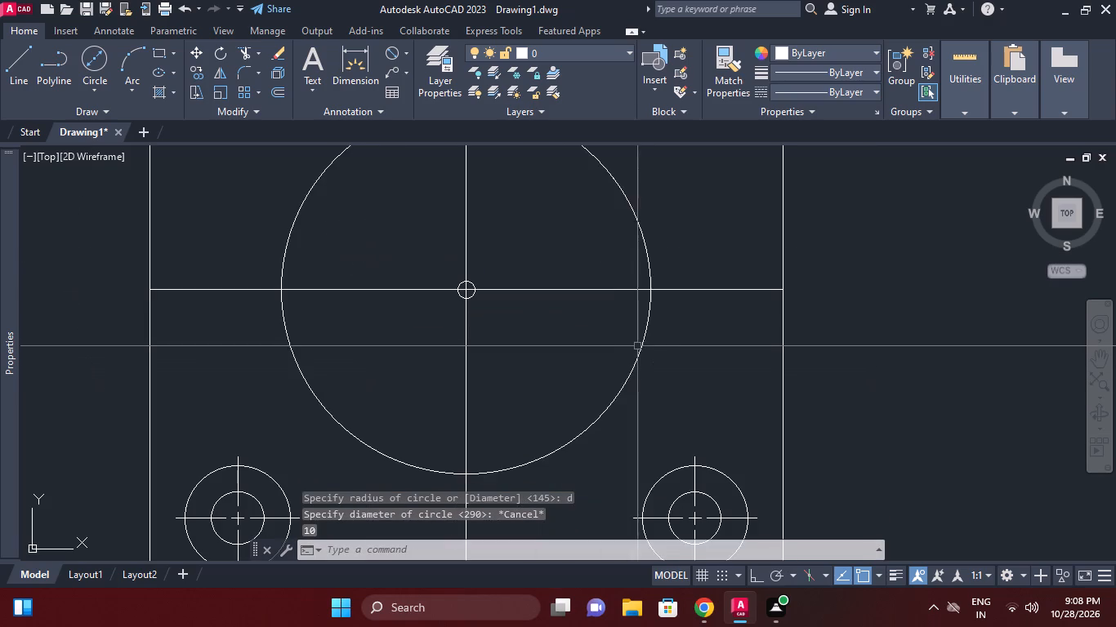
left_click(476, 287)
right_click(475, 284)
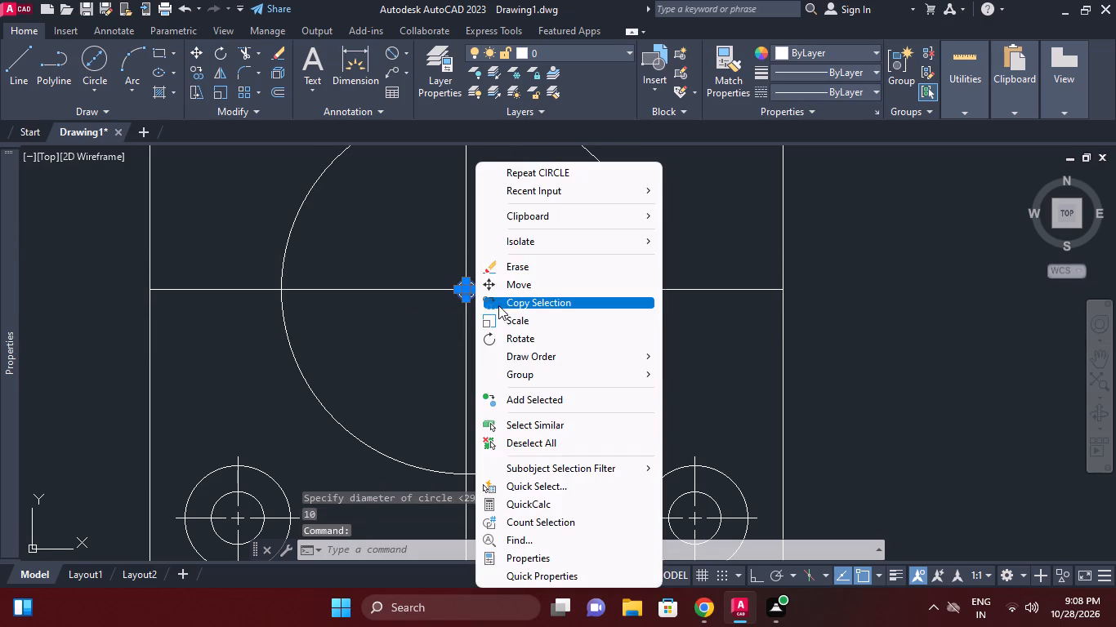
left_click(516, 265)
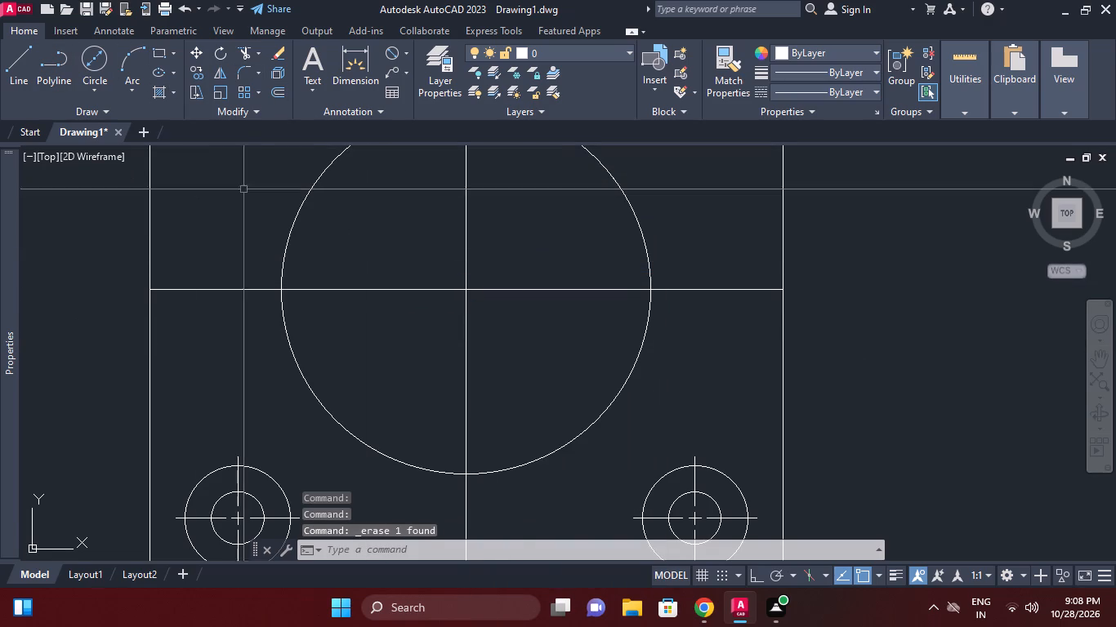
Offset the central 210 mm circle inward by 10 mm.
left_click(284, 91)
type("10")
key("Return")
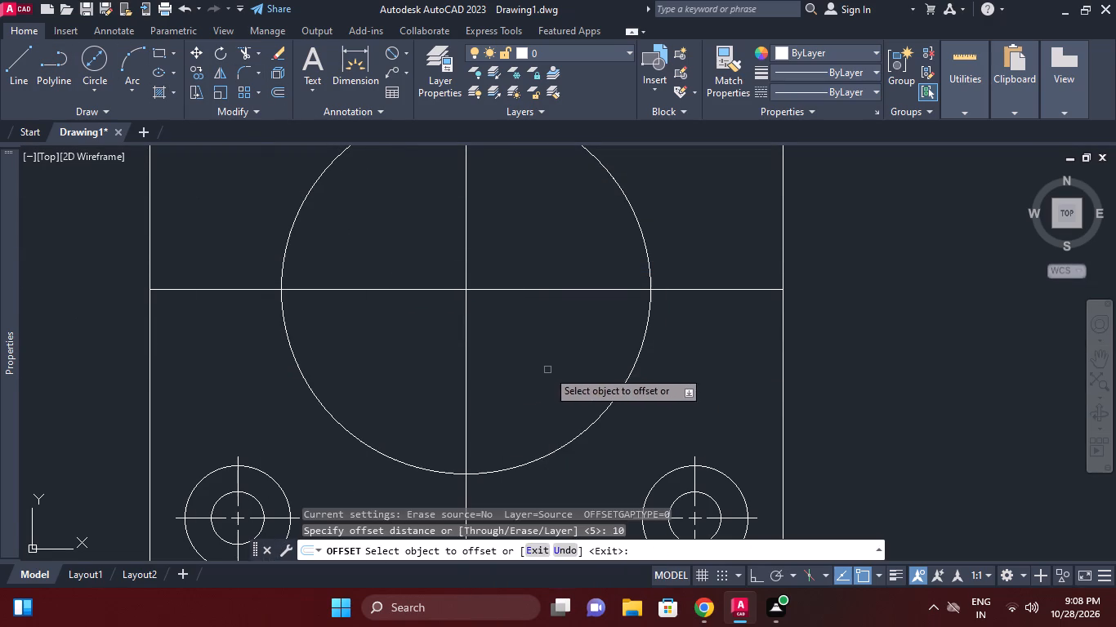
left_click(603, 408)
left_click(588, 385)
scroll(587, 373, "down", 2)
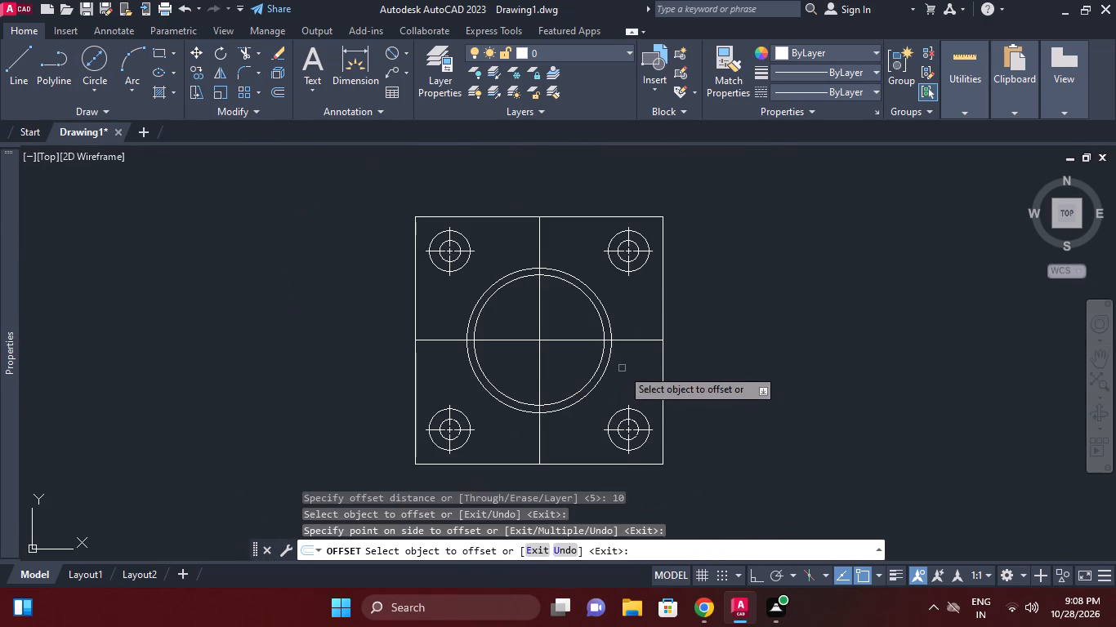
key("Escape")
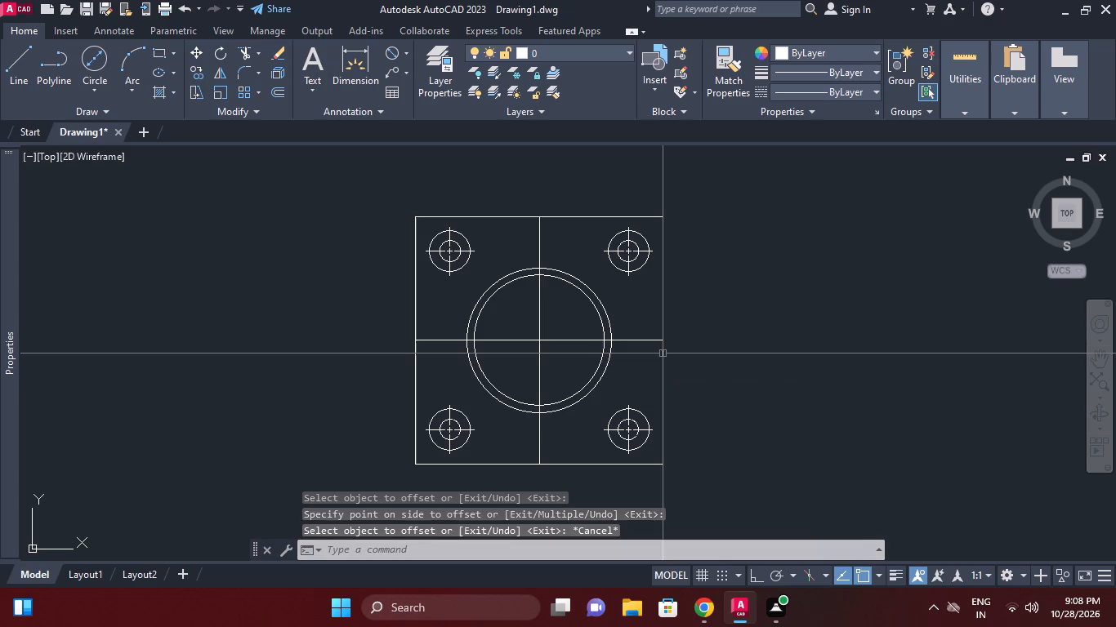
Fillet the square plate's two upper corners with a 20 mm radius.
middle_click_drag(663, 354, 667, 366)
scroll(667, 365, "down", 1)
middle_click_drag(667, 363, 667, 350)
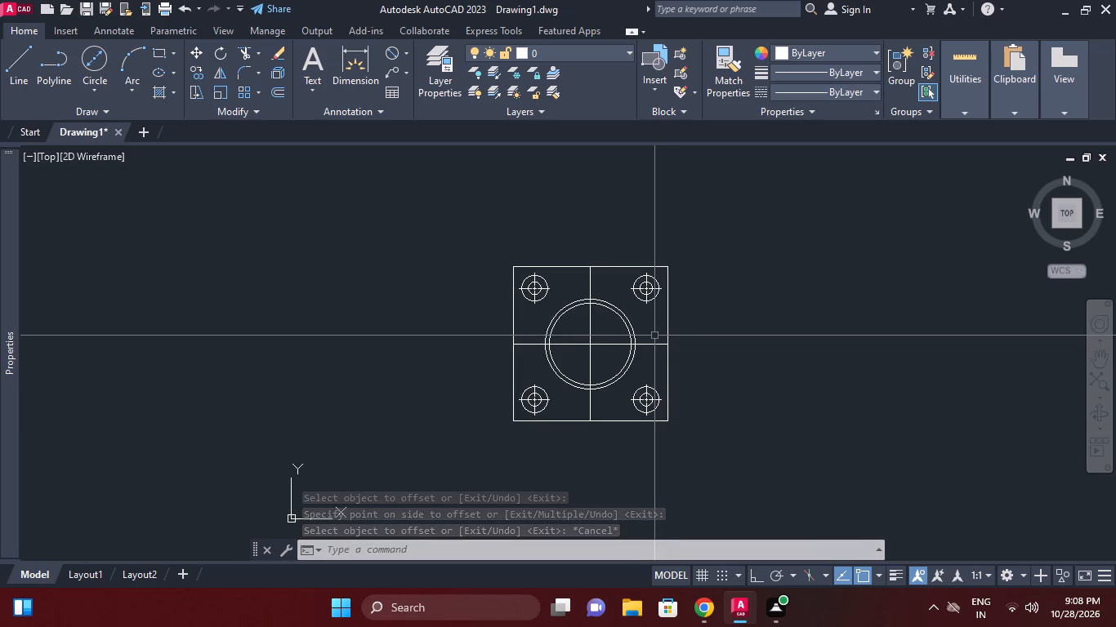
type("f r")
key("space")
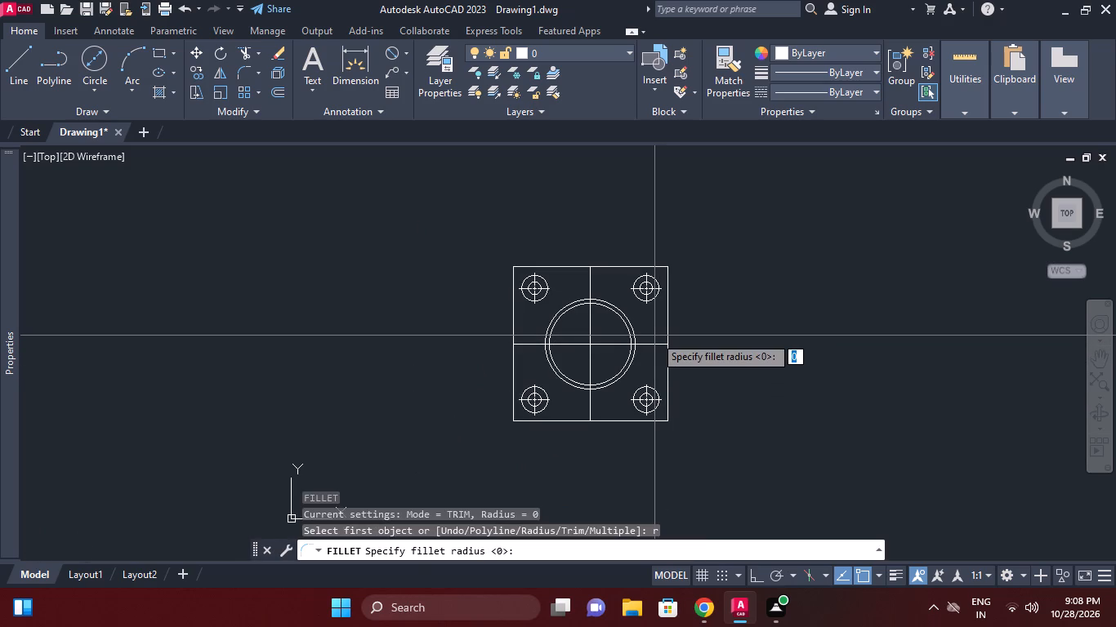
type("20")
key("Return")
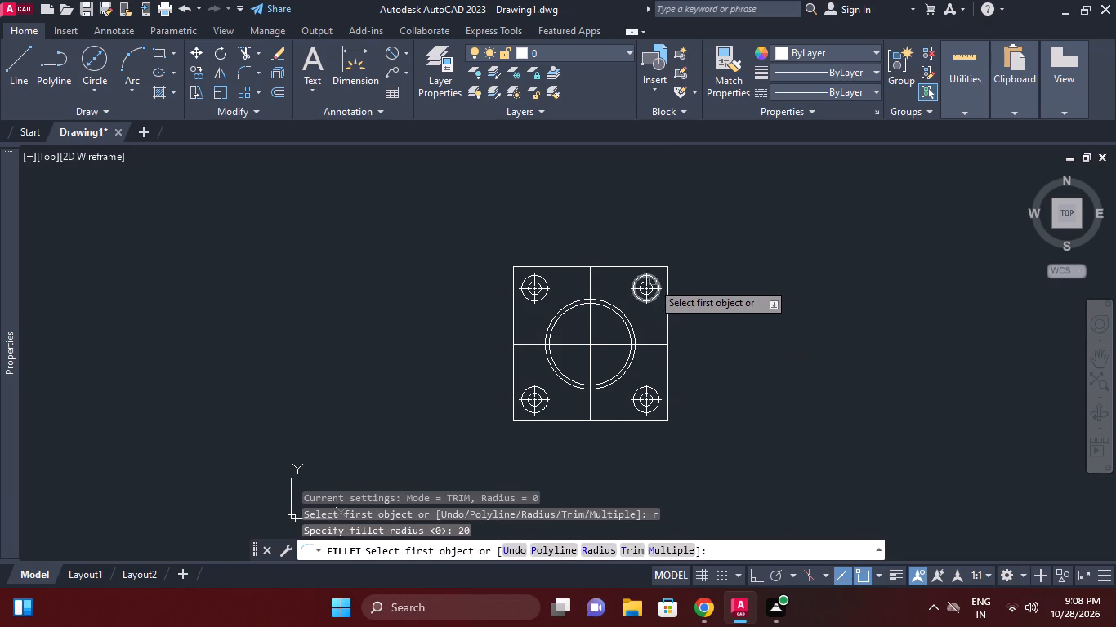
scroll(652, 282, "up", 2)
left_click(651, 235)
left_click(648, 242)
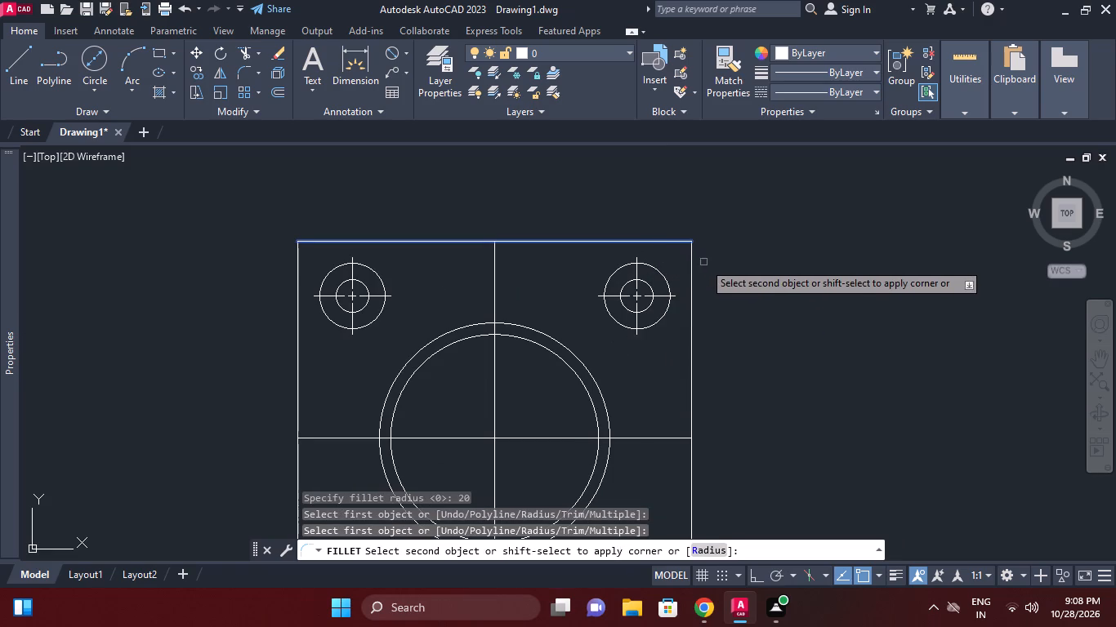
left_click(691, 260)
right_click(701, 233)
left_click(724, 239)
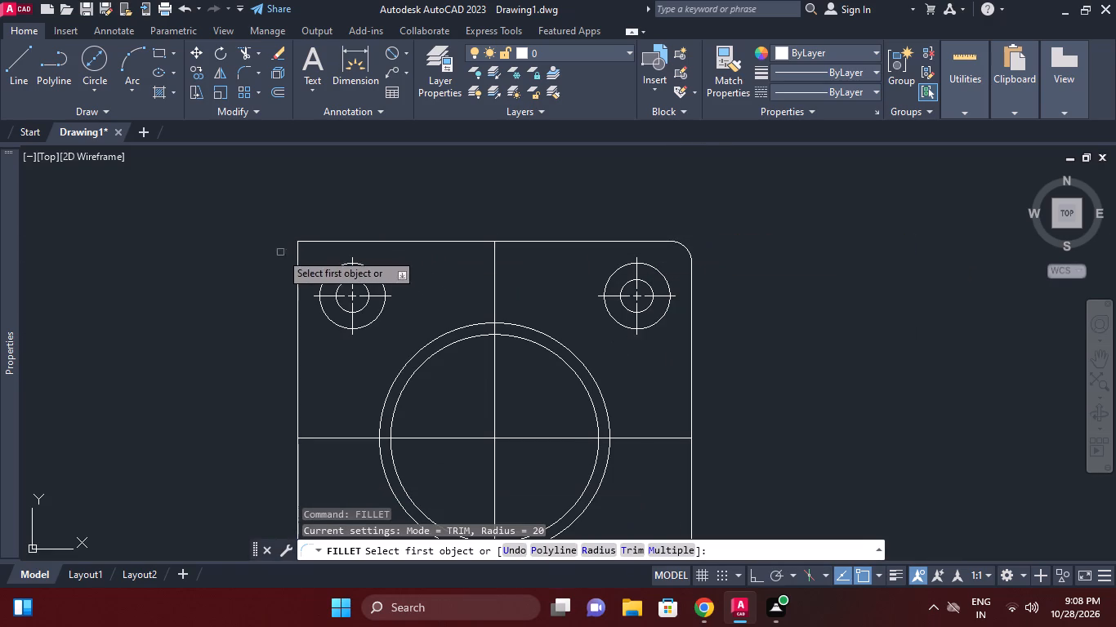
left_click(298, 261)
left_click(309, 243)
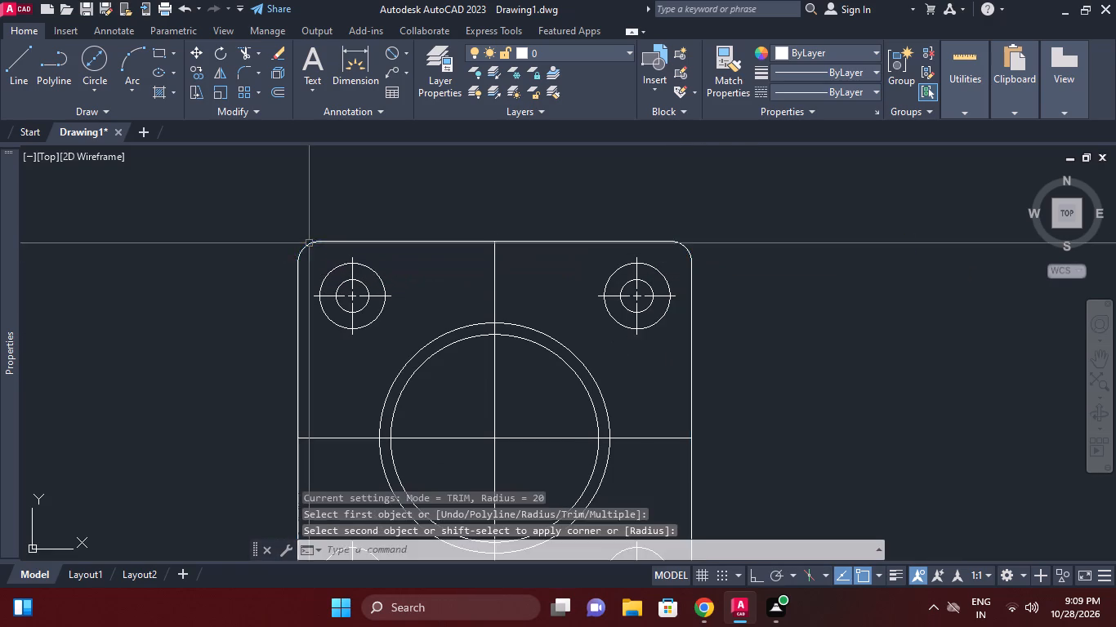
Fillet the square plate's two lower corners with the same 20 mm radius.
right_click(341, 273)
left_click(378, 278)
middle_click_drag(336, 329, 363, 233)
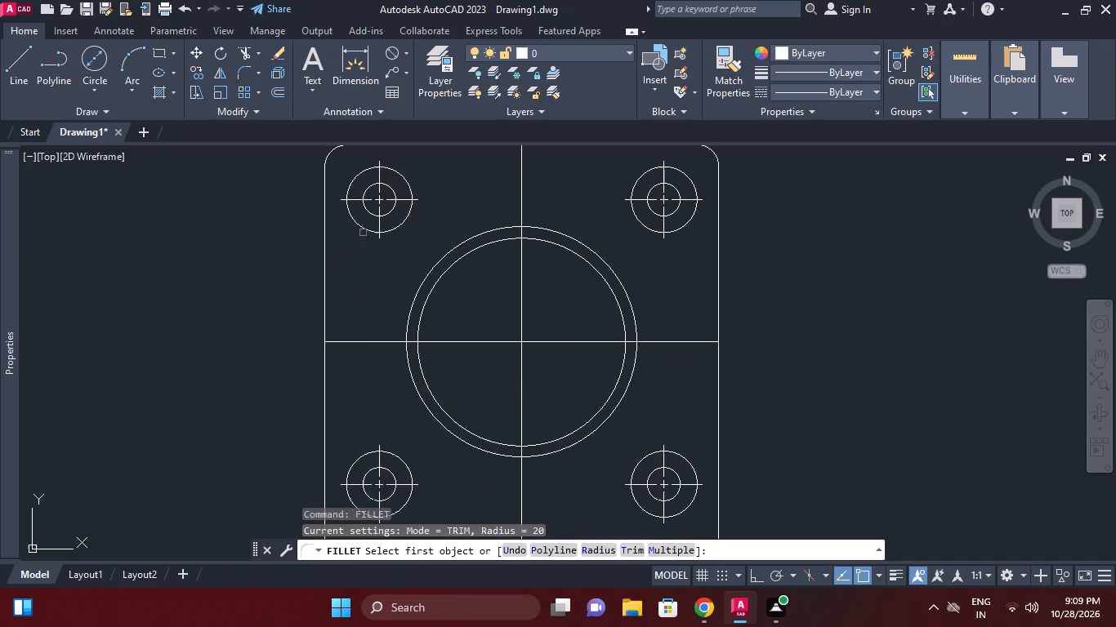
middle_click_drag(377, 413, 374, 258)
left_click(318, 362)
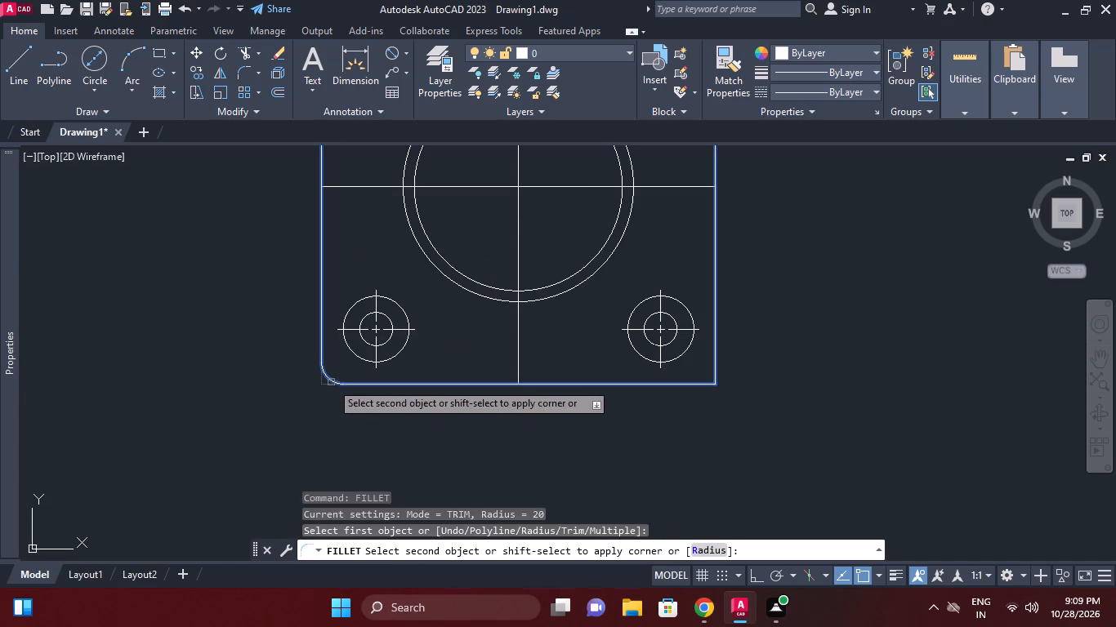
left_click(333, 383)
right_click(428, 383)
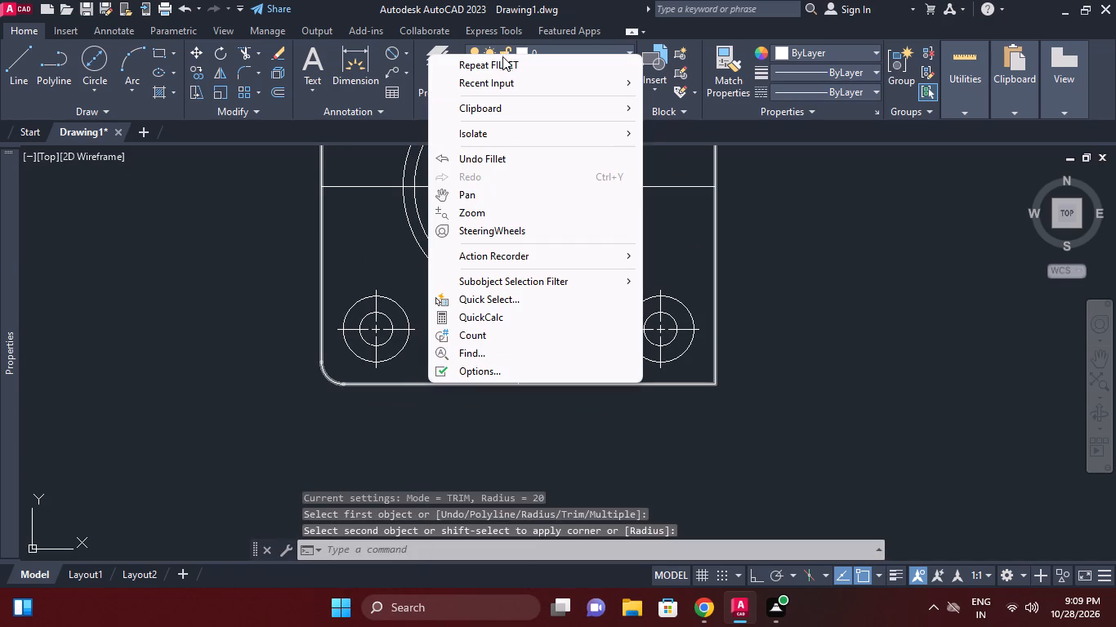
left_click(502, 60)
left_click(673, 387)
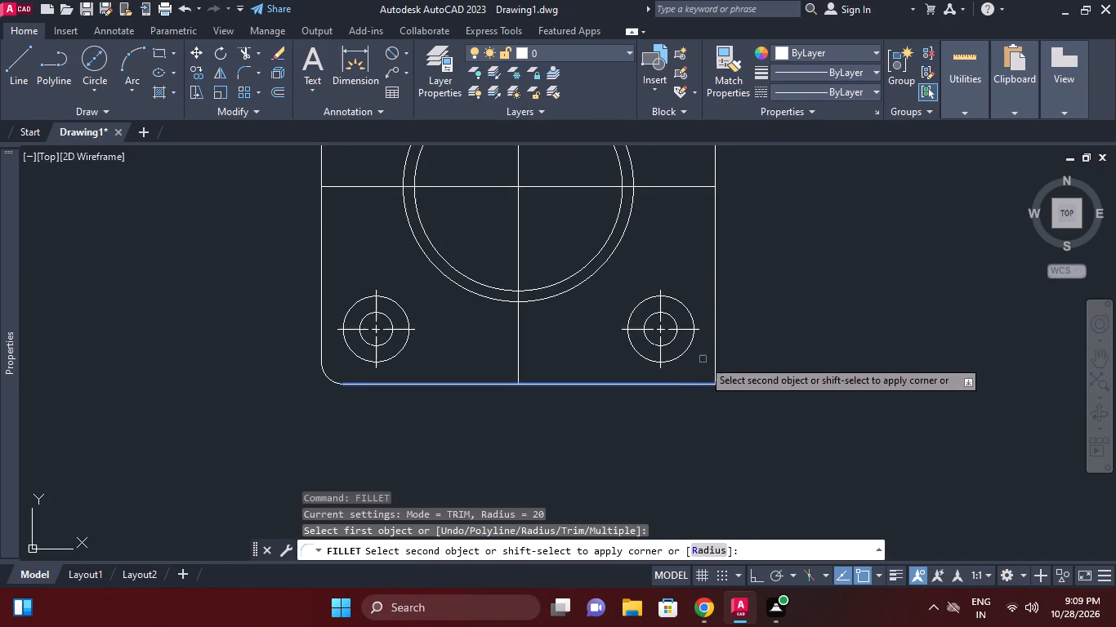
left_click(716, 346)
right_click(752, 296)
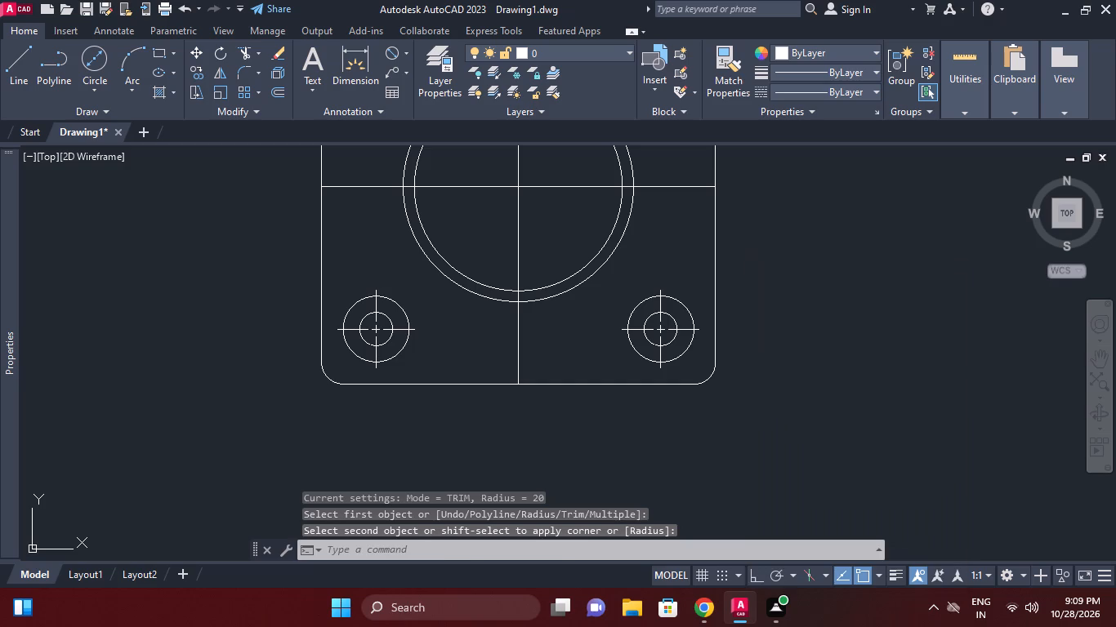
left_click(738, 239)
left_click(731, 220)
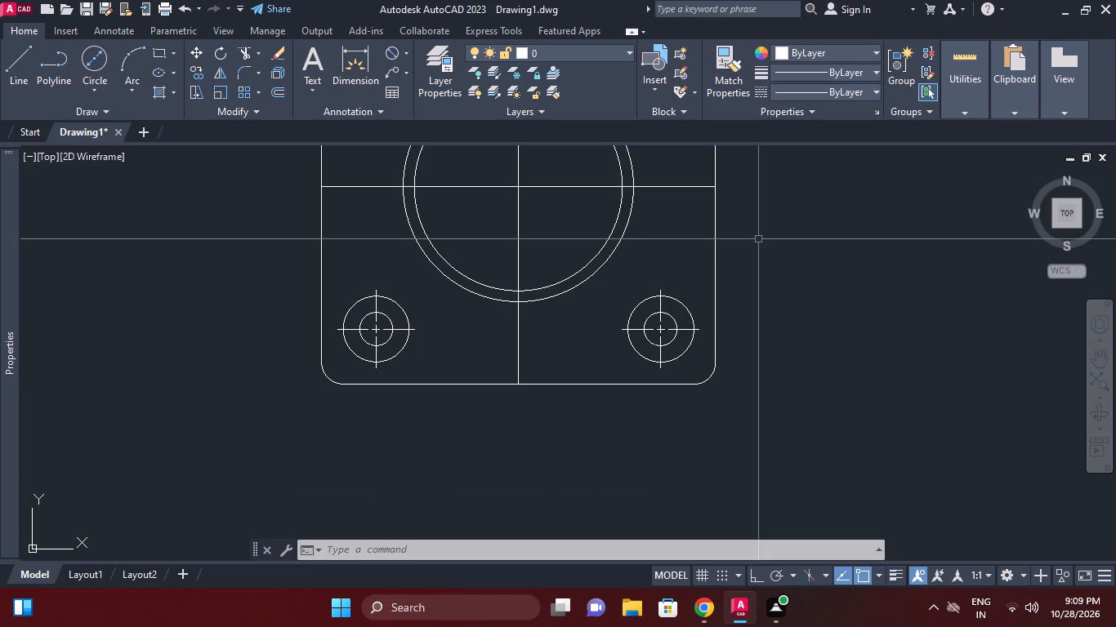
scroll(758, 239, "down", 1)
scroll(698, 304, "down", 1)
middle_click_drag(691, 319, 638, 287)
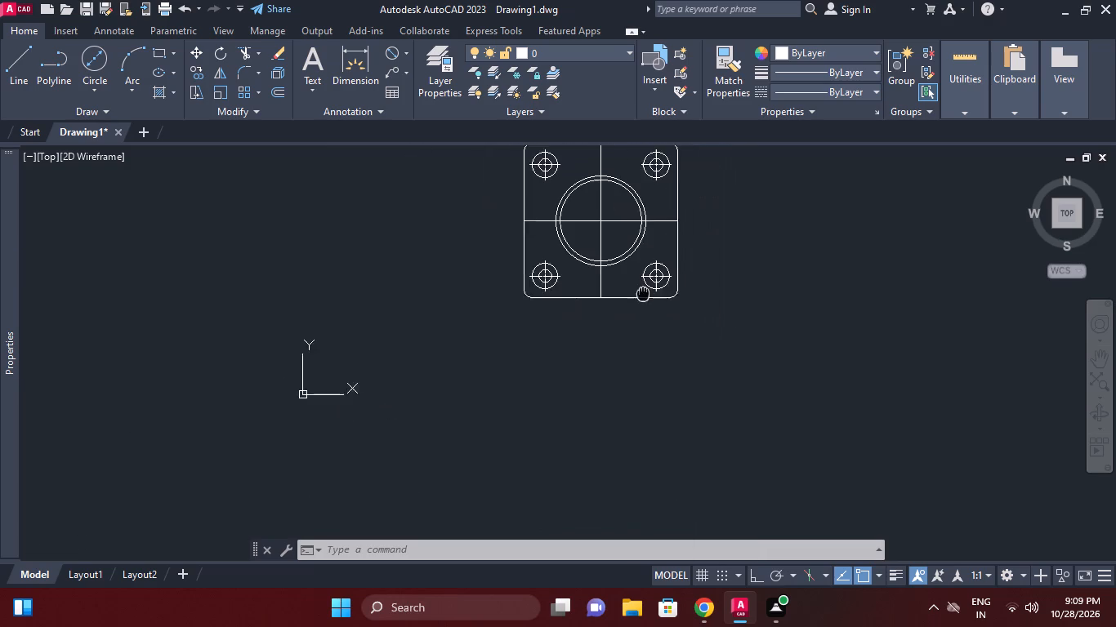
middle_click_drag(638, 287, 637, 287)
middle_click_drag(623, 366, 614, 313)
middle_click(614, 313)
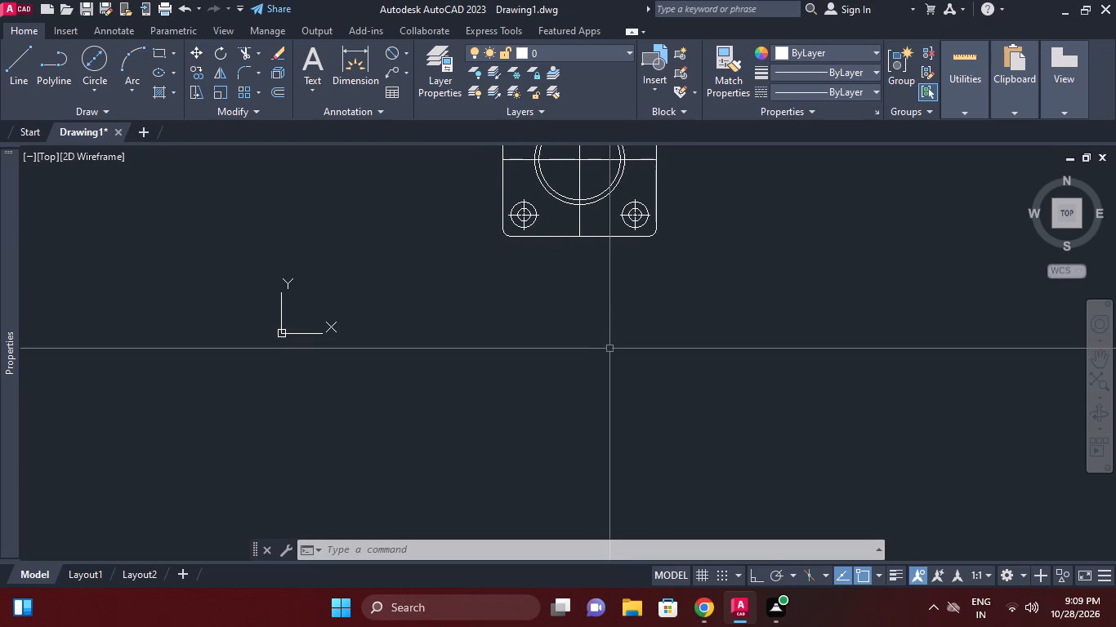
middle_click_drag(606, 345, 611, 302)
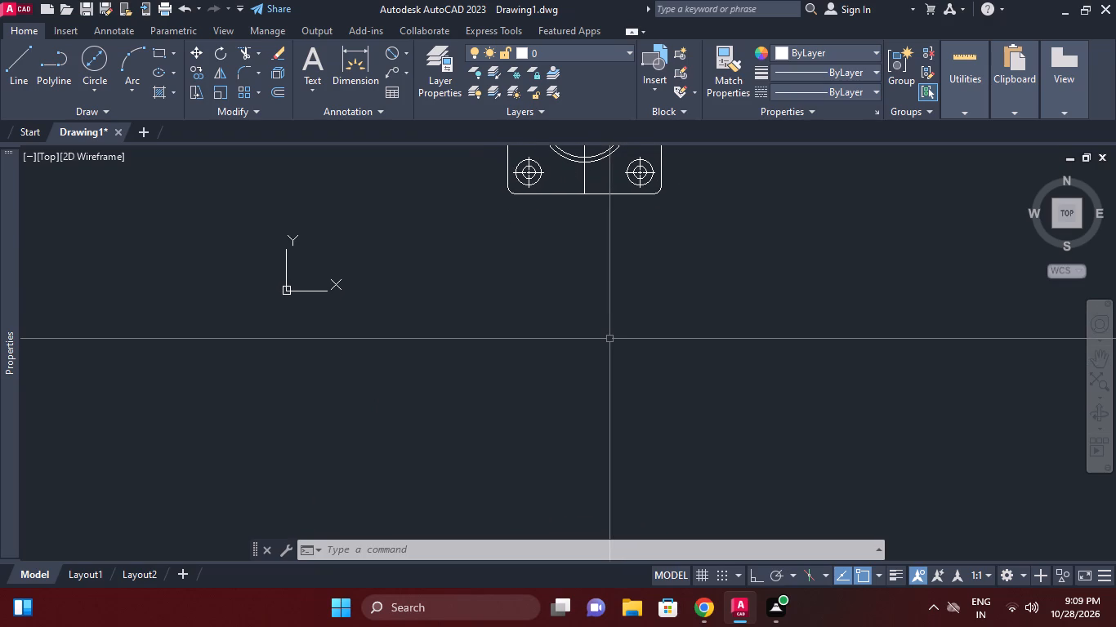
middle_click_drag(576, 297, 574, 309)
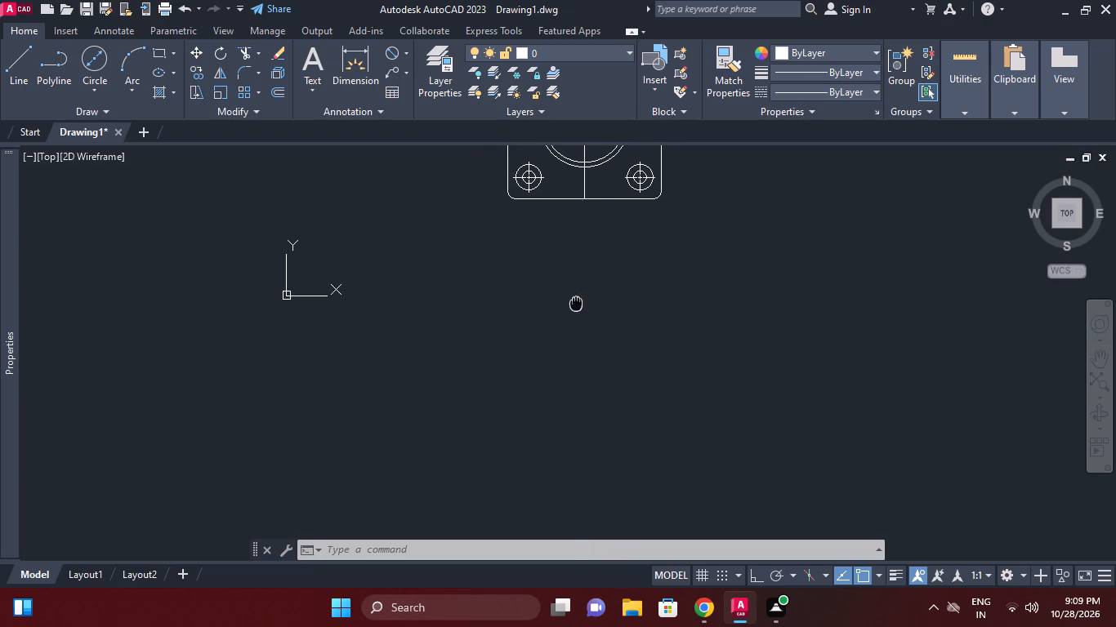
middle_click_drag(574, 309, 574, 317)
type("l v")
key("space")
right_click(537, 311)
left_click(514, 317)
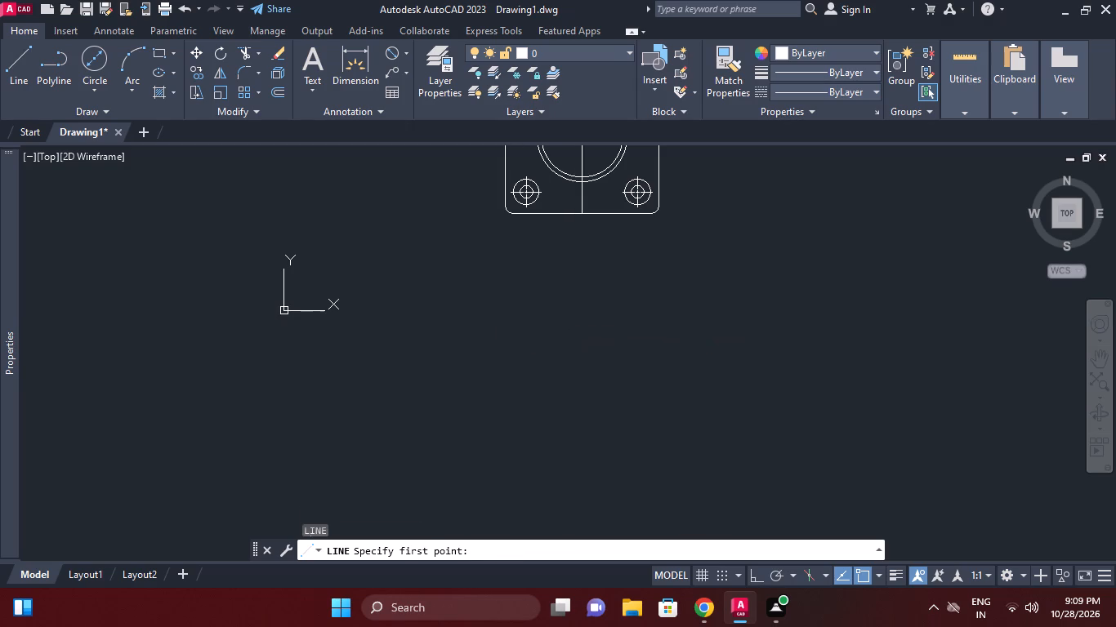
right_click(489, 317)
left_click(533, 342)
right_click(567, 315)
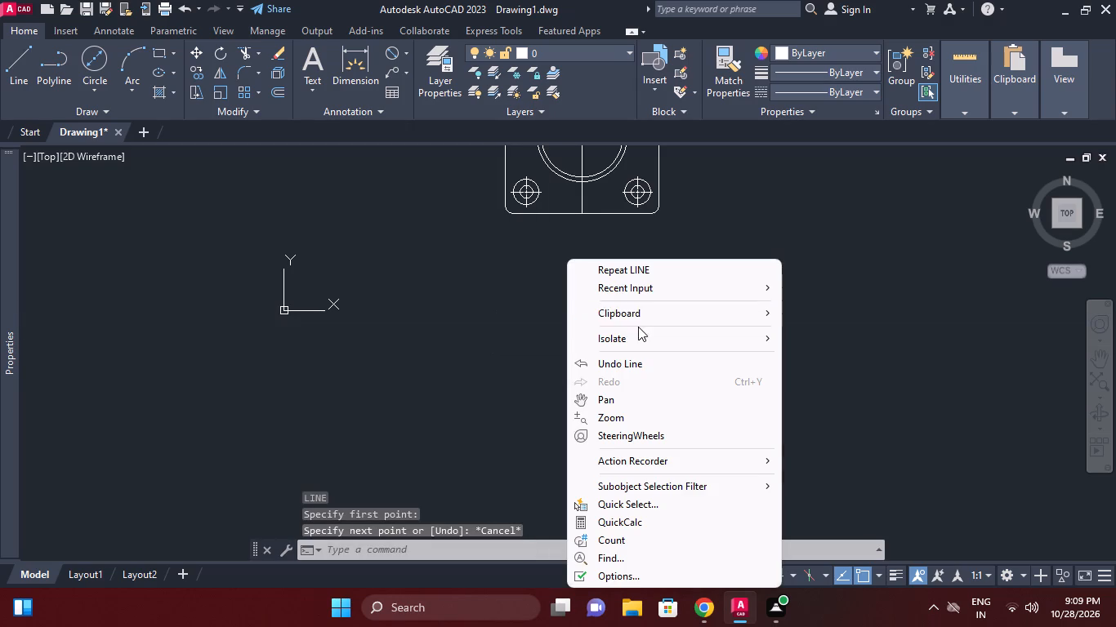
Draw vertical construction lines through the square plate's left and right edges, extending below the plate.
left_click(633, 294)
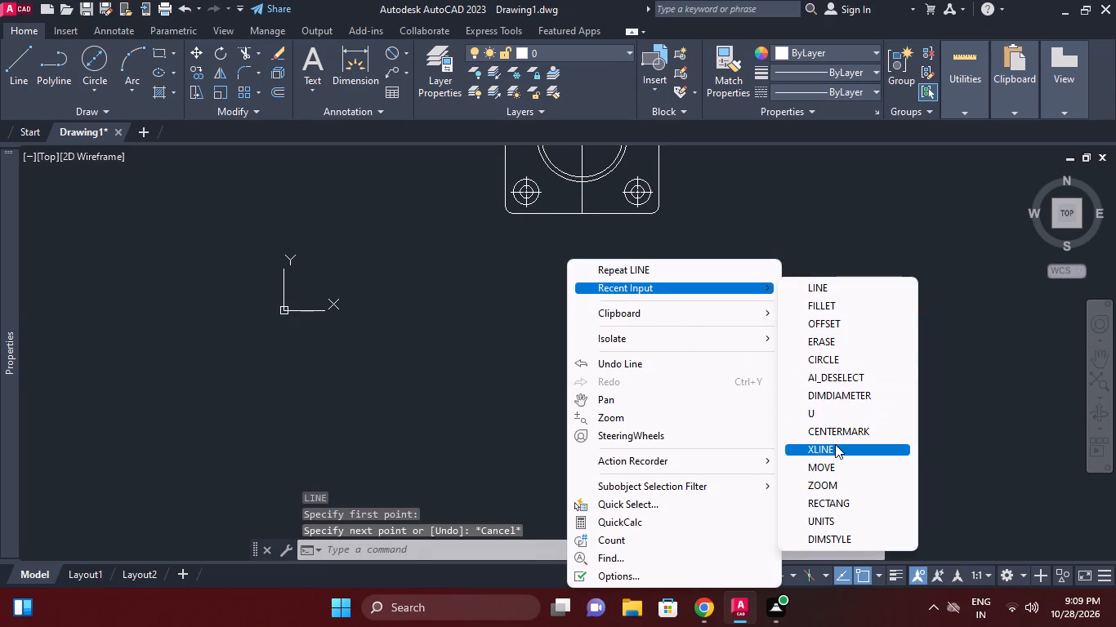
left_click(835, 444)
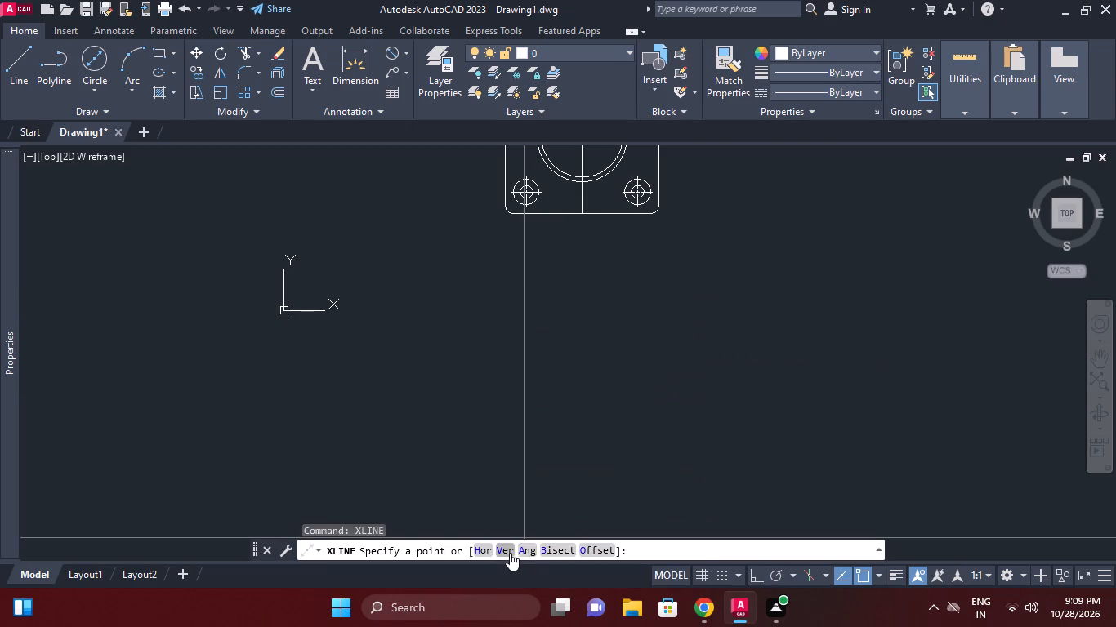
left_click(510, 553)
left_click(507, 195)
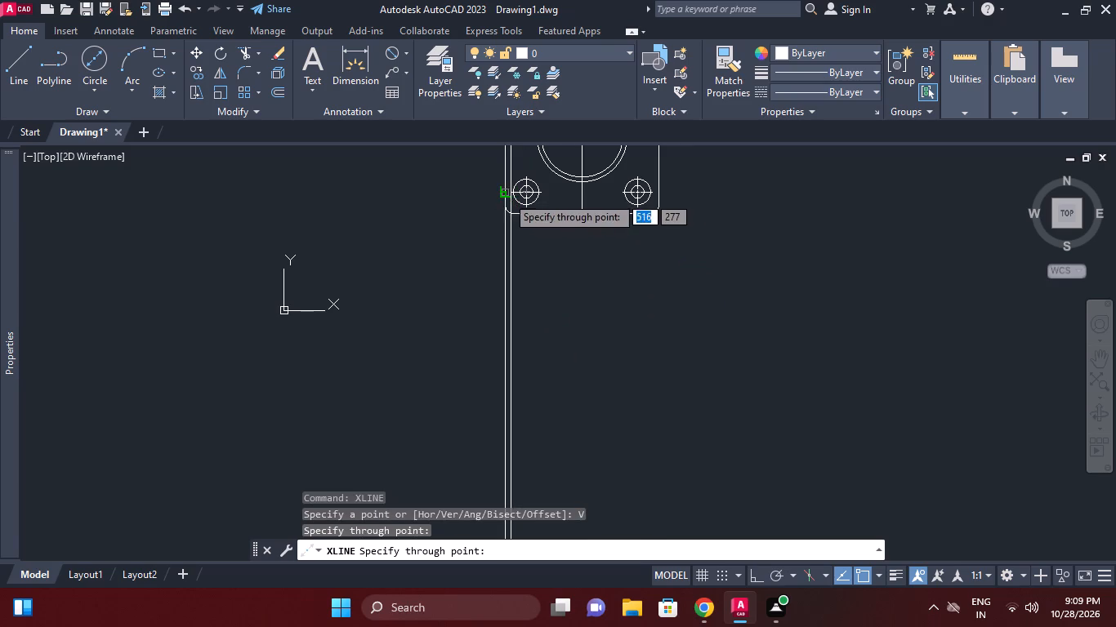
scroll(480, 202, "up", 1)
left_click(518, 206)
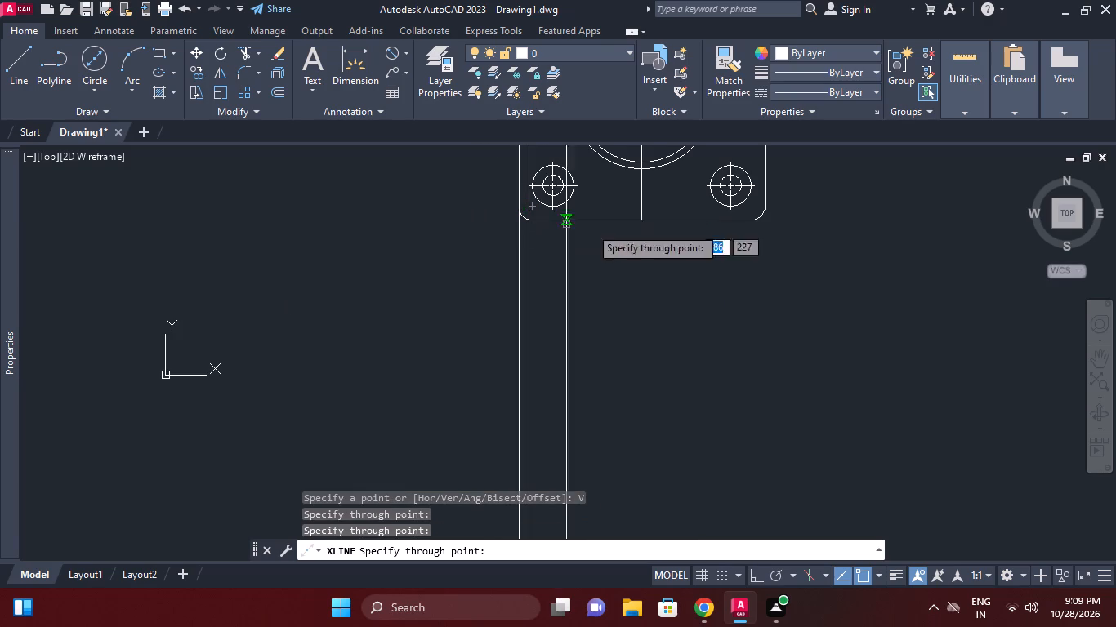
left_click(769, 206)
right_click(787, 214)
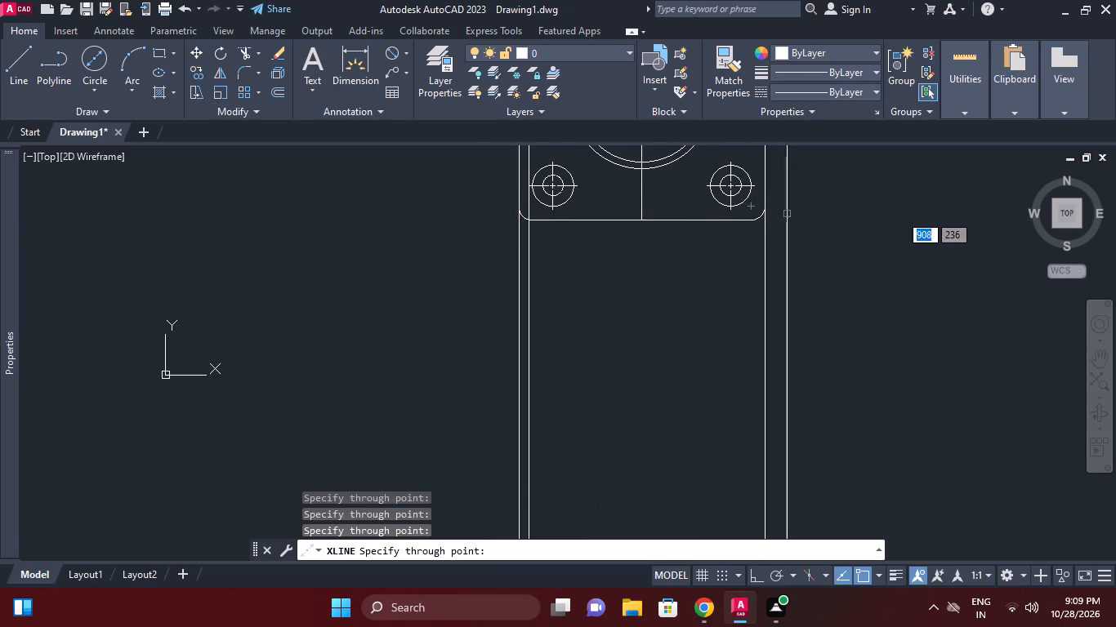
Erase the extra vertical construction line just inside the plate's left edge.
left_click(532, 242)
left_click(528, 240)
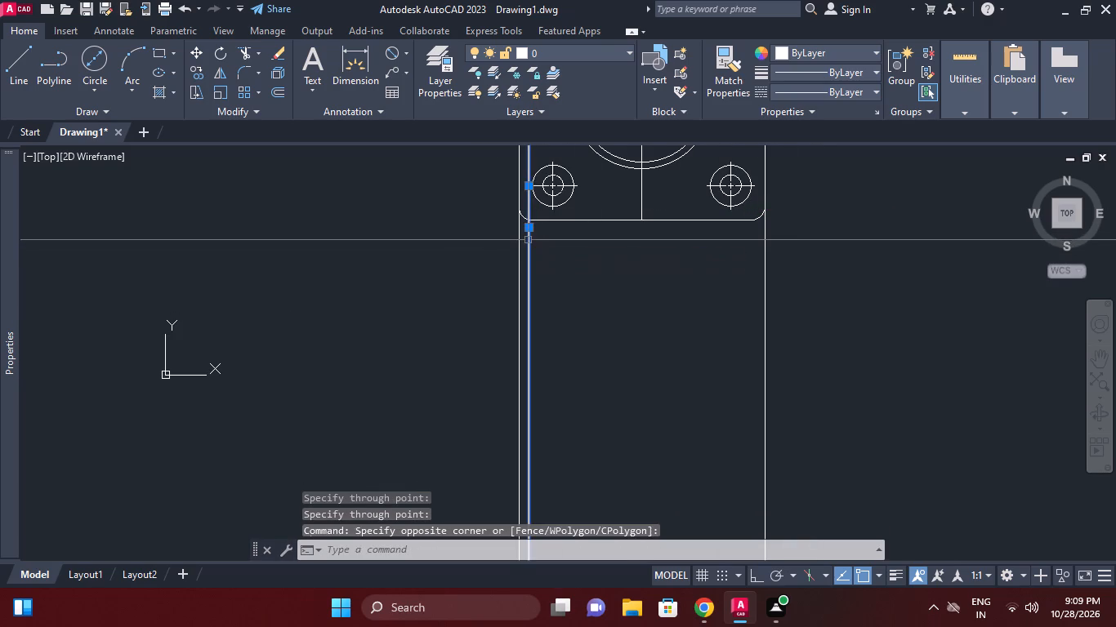
right_click(528, 238)
left_click(567, 272)
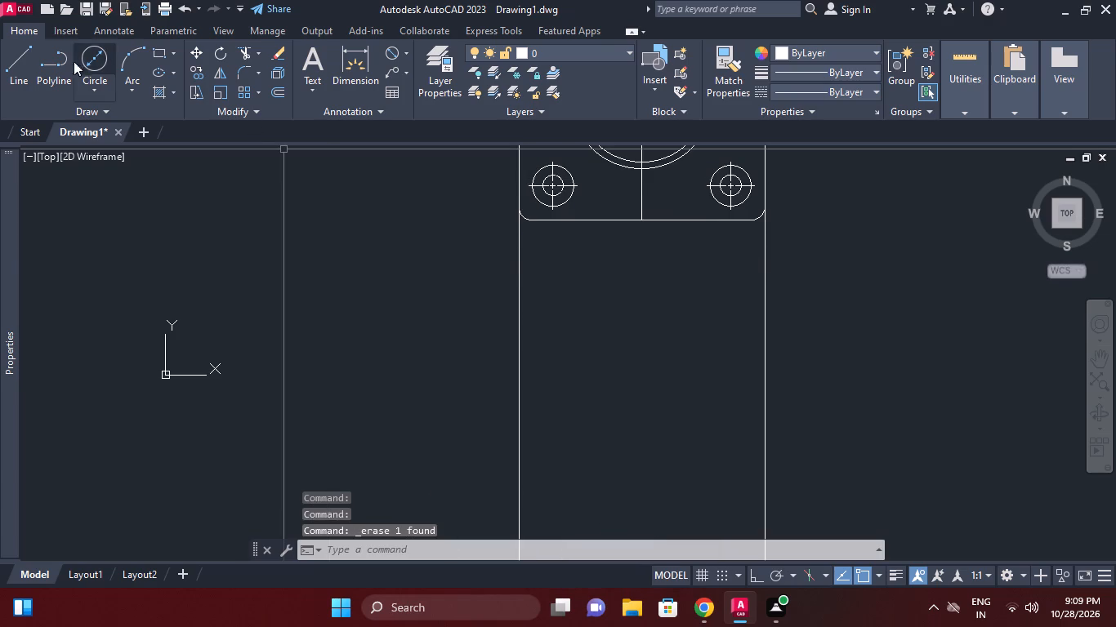
Draw a horizontal line below the plate between the left and right vertical construction lines.
left_click(24, 72)
left_click(519, 316)
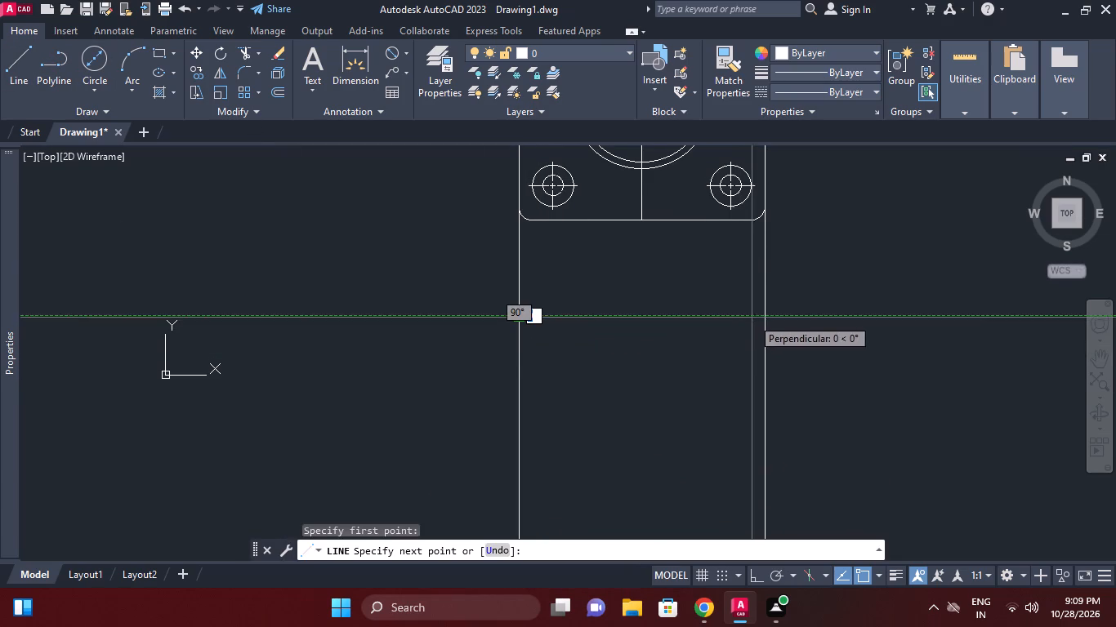
left_click(769, 316)
right_click(788, 305)
left_click(831, 326)
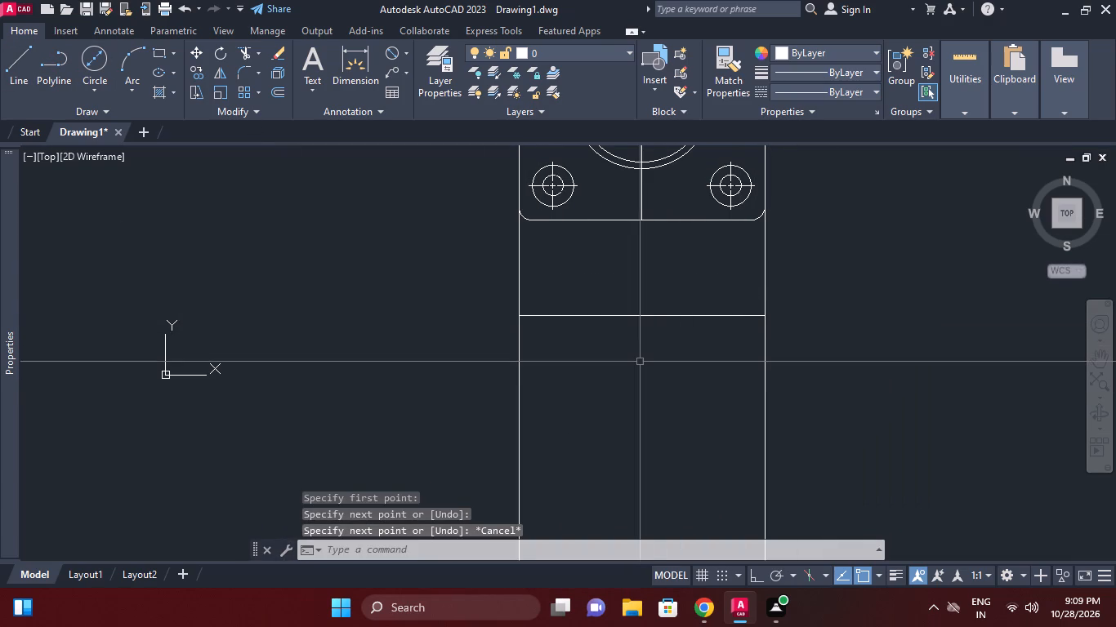
Draw a 50 mm line downward from the left end of the horizontal line below the plate.
middle_click_drag(638, 355, 641, 341)
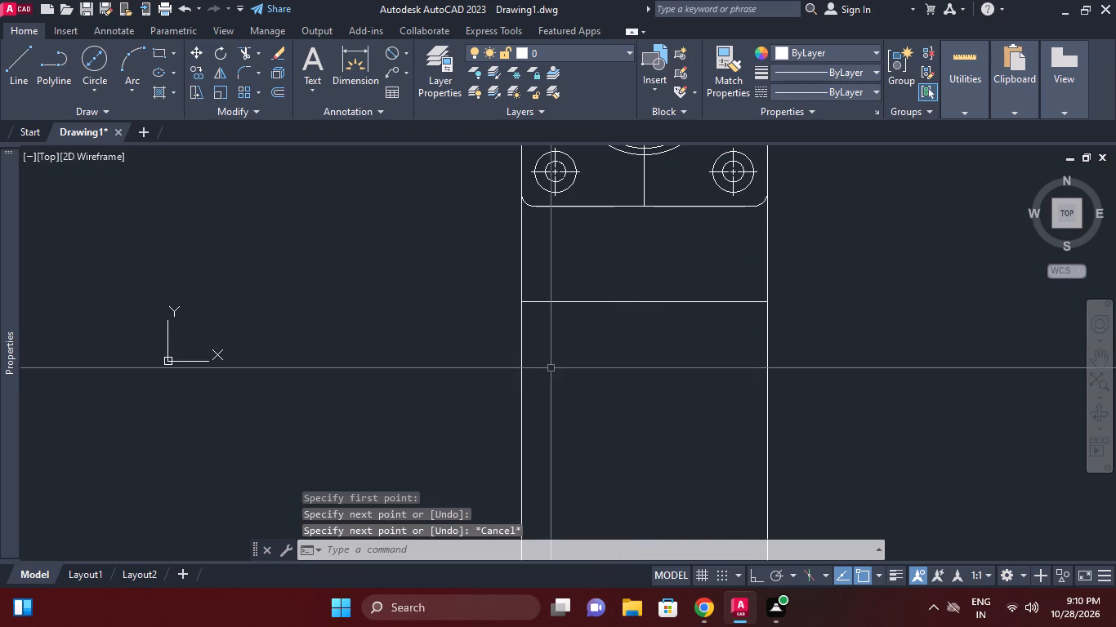
type("l")
key("space")
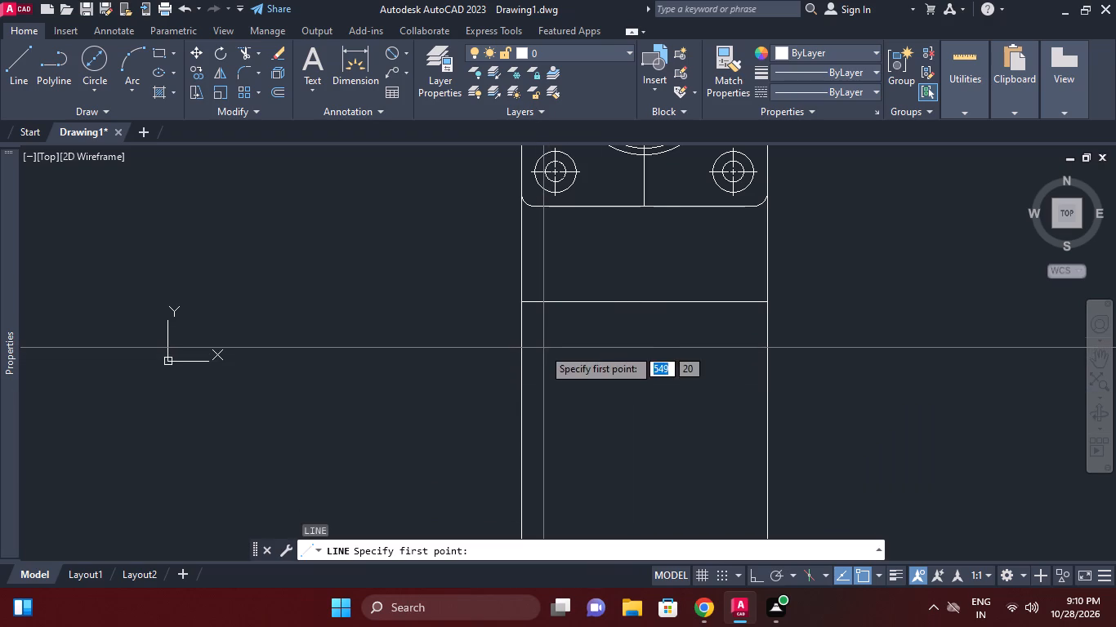
left_click(524, 297)
key("5")
key("0")
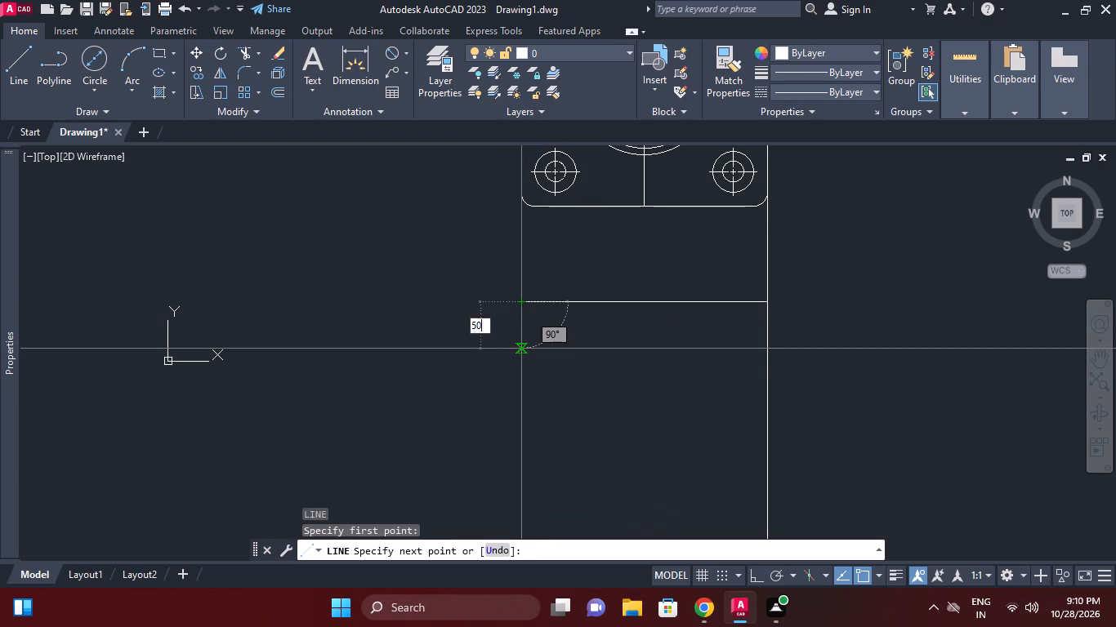
key("Return")
key("Return")
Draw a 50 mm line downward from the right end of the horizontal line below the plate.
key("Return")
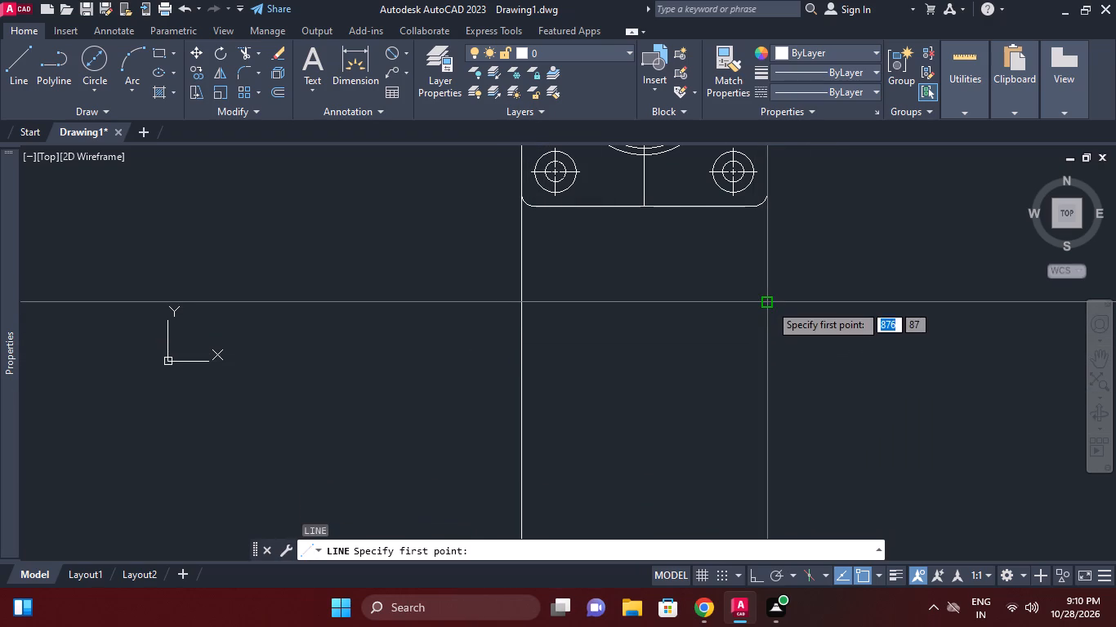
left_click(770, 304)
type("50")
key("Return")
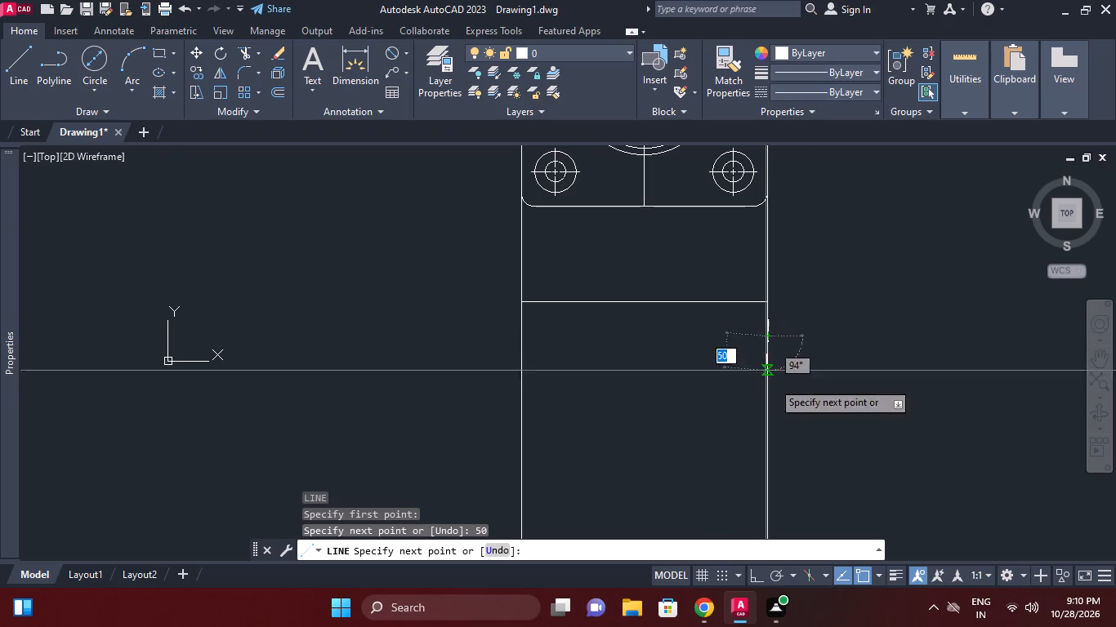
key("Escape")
Erase the two vertical construction lines running along the plate's left and right edges.
left_click(766, 271)
key("e")
key("space")
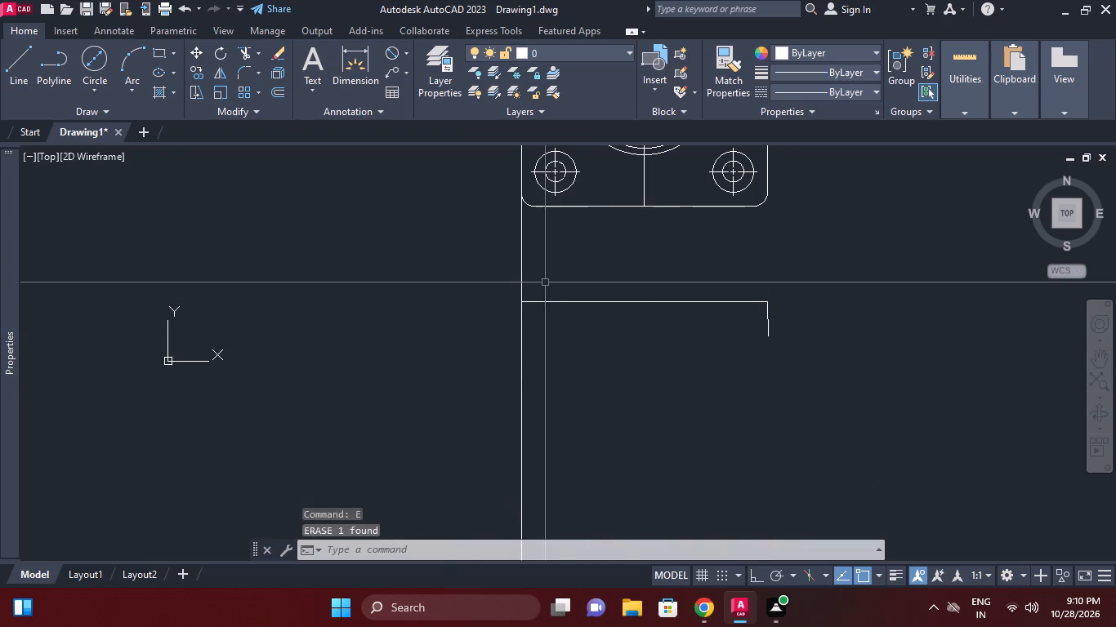
left_click(543, 282)
left_click(453, 269)
key("e")
key("space")
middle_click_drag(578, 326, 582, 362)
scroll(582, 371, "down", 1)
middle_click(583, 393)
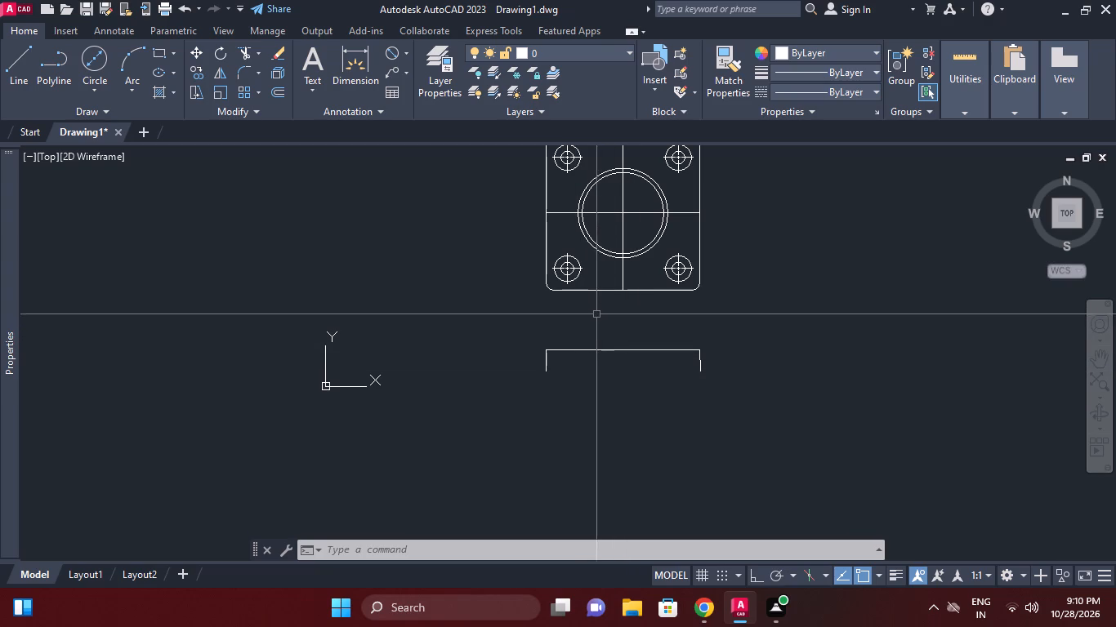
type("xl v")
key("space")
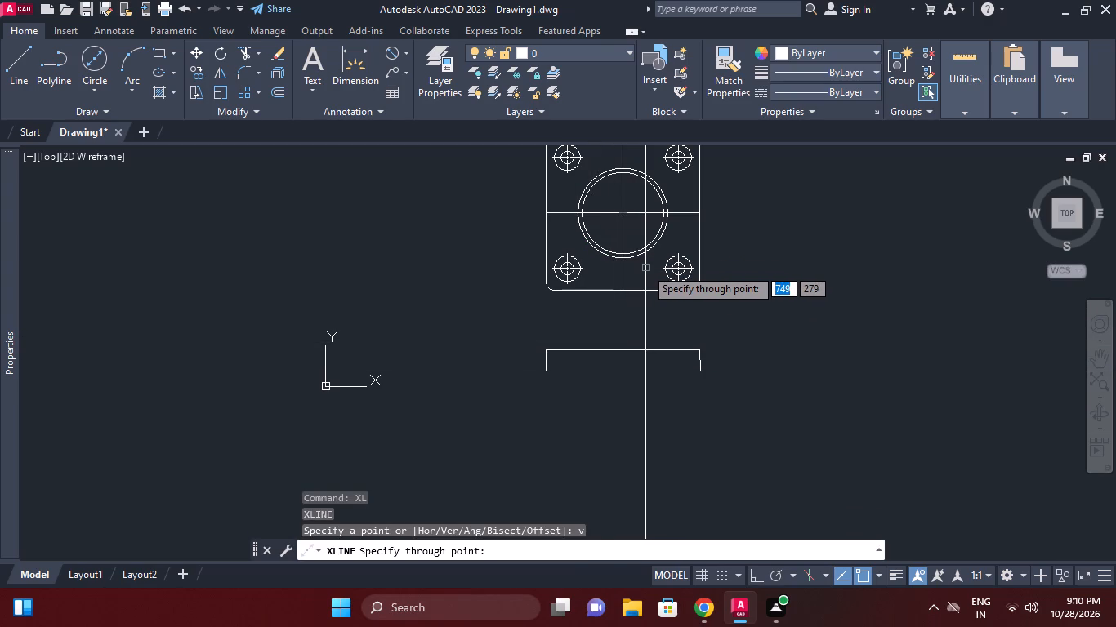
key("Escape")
Check the diameter of the larger central circle with a diameter dimension, without placing it.
middle_click_drag(672, 211, 669, 245)
scroll(641, 241, "up", 1)
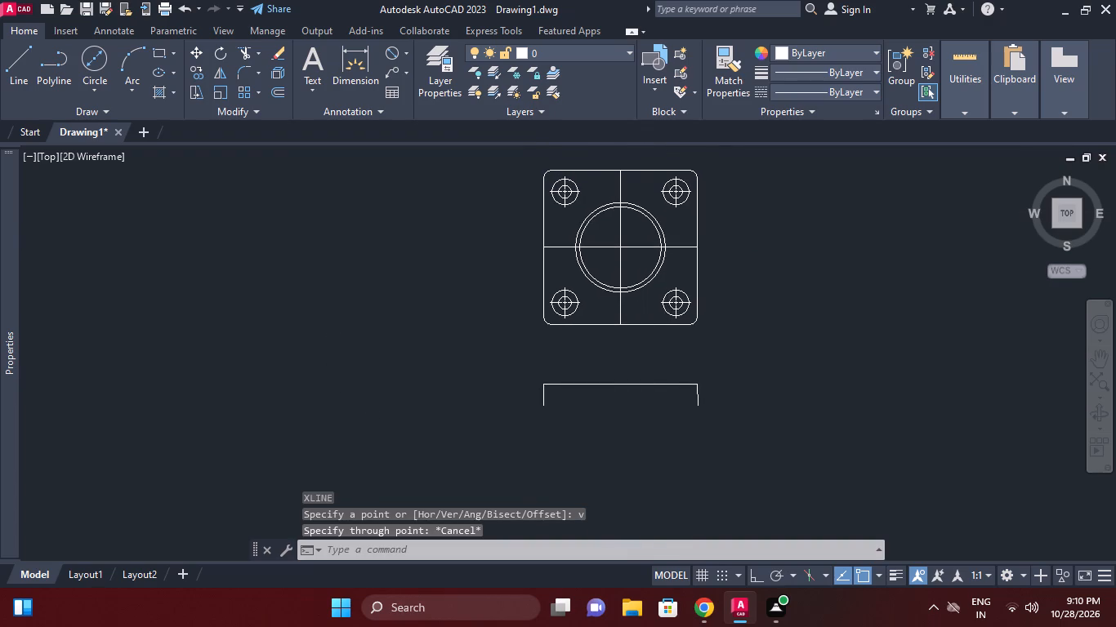
type("dd")
key("i")
key("space")
left_click(659, 198)
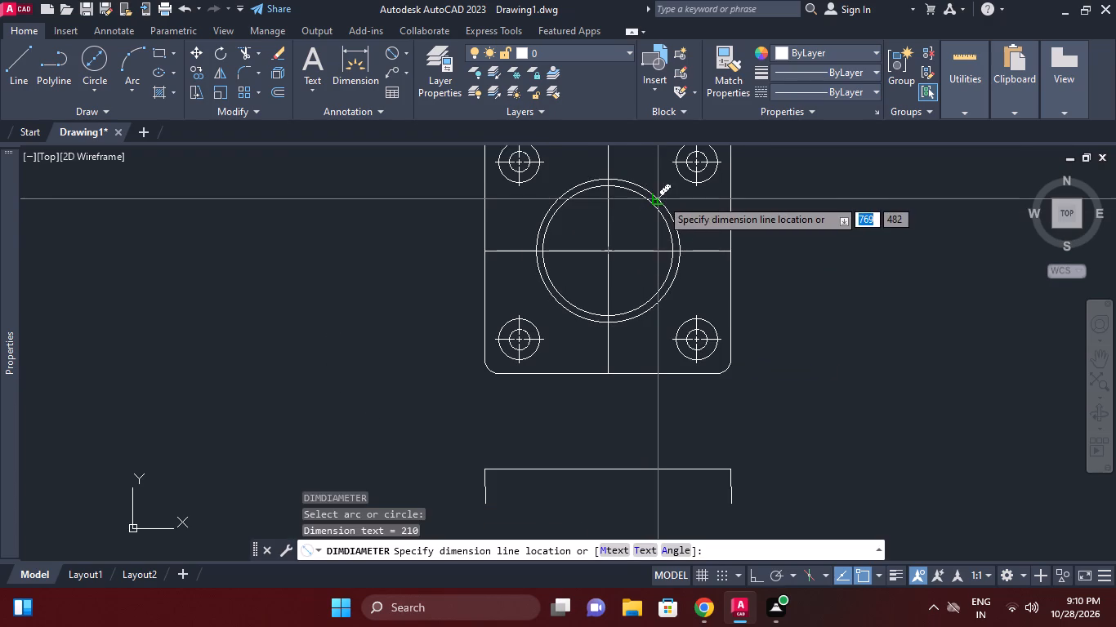
scroll(670, 193, "up", 3)
key("Escape")
Draw a 290 mm diameter circle centred on the intersection of the plate's midlines.
scroll(670, 193, "down", 1)
key("c")
key("space")
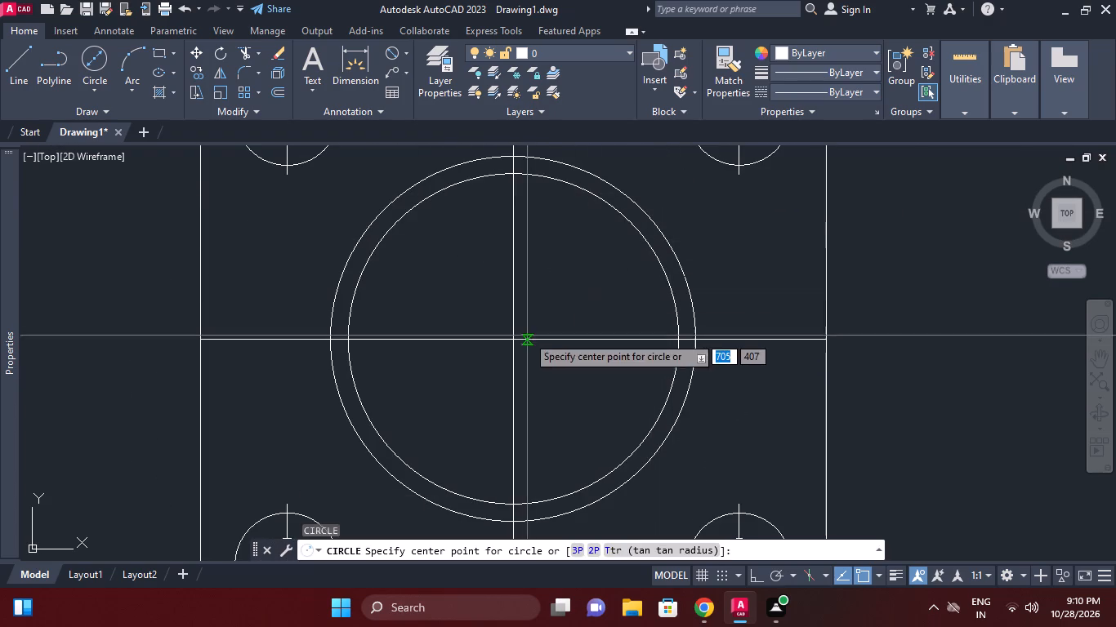
left_click(511, 340)
key("d")
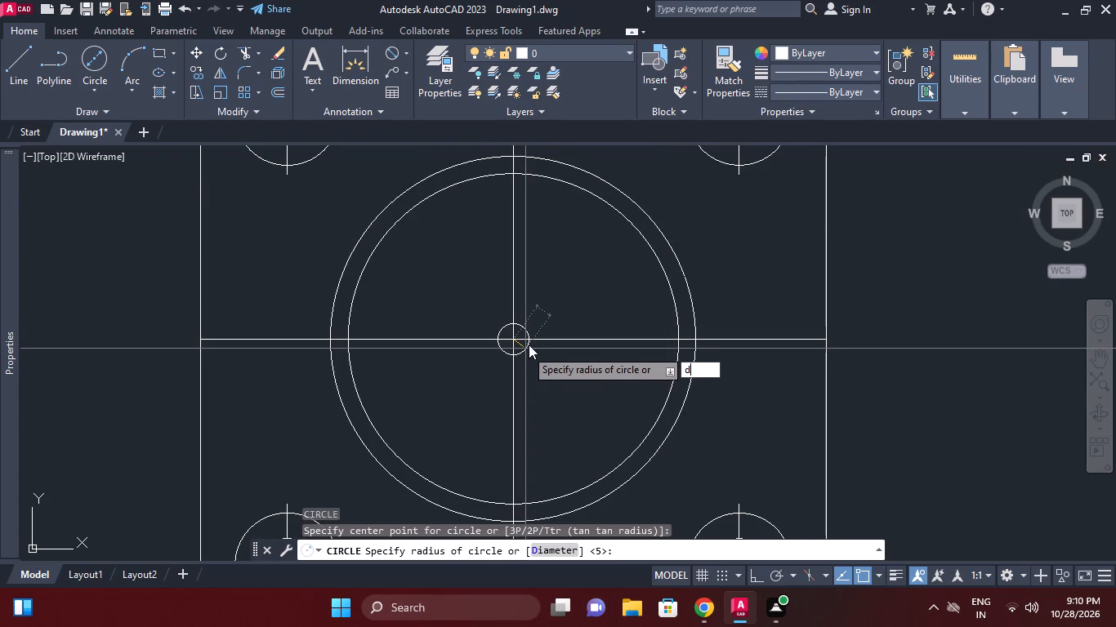
key("space")
type("2")
key("9")
key("0")
key("Return")
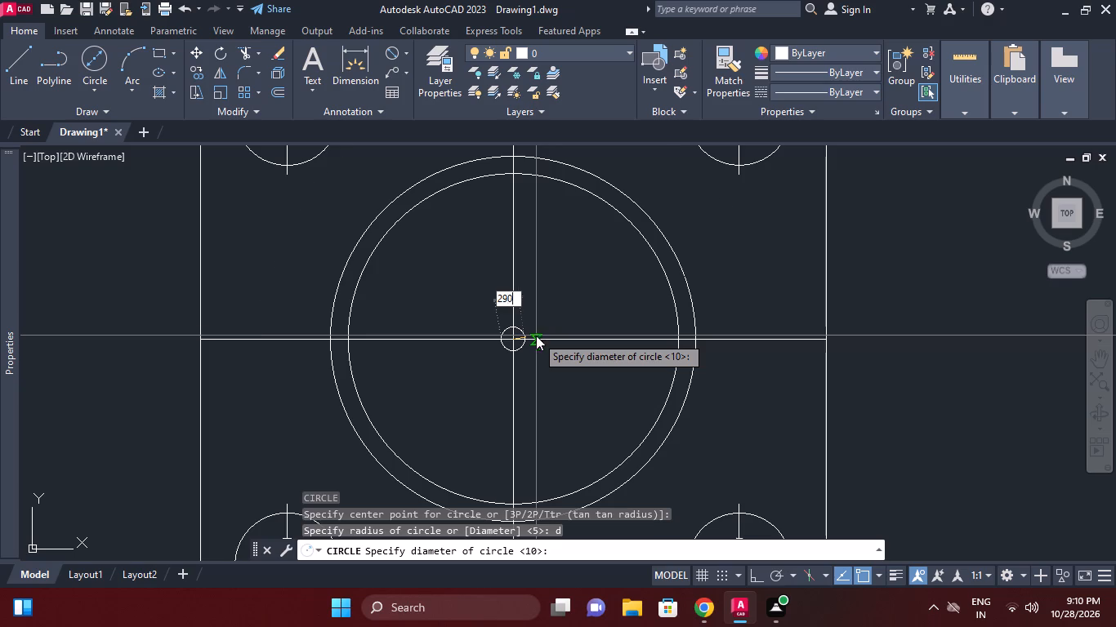
Draw vertical construction lines through the left and right quadrants of the 290 mm circle, extending past the lower view.
scroll(536, 336, "down", 1)
middle_click_drag(537, 335, 561, 299)
scroll(561, 299, "down", 1)
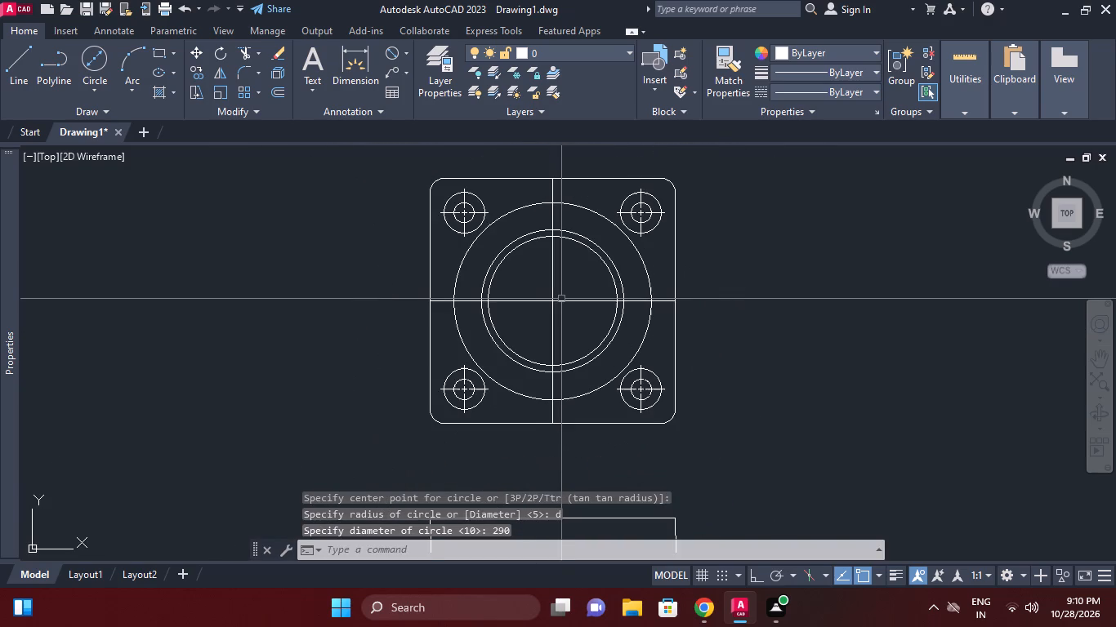
key("Escape")
key("x")
key("l")
key("space")
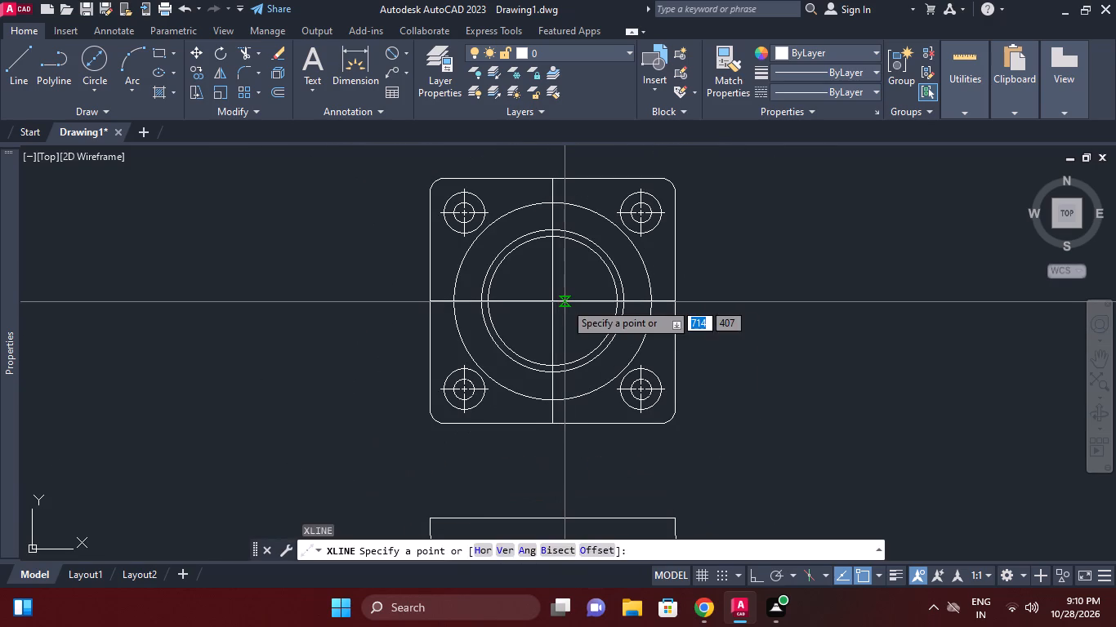
key("v")
key("space")
left_click(450, 300)
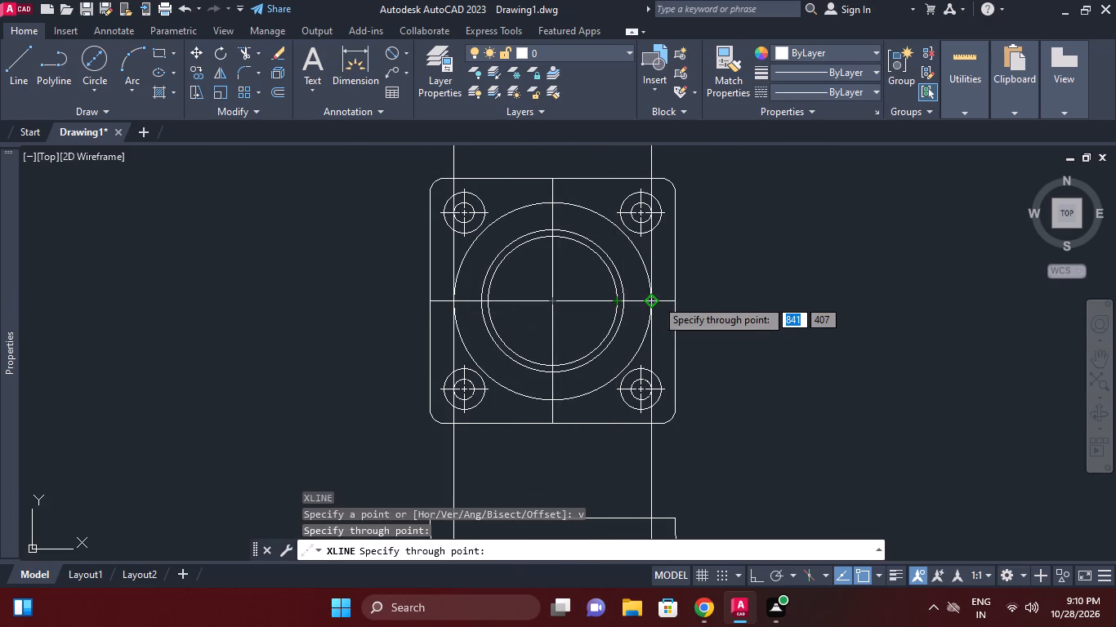
left_click(657, 299)
scroll(689, 327, "down", 1)
middle_click_drag(689, 327, 707, 222)
middle_click_drag(714, 341, 708, 296)
scroll(578, 330, "up", 1)
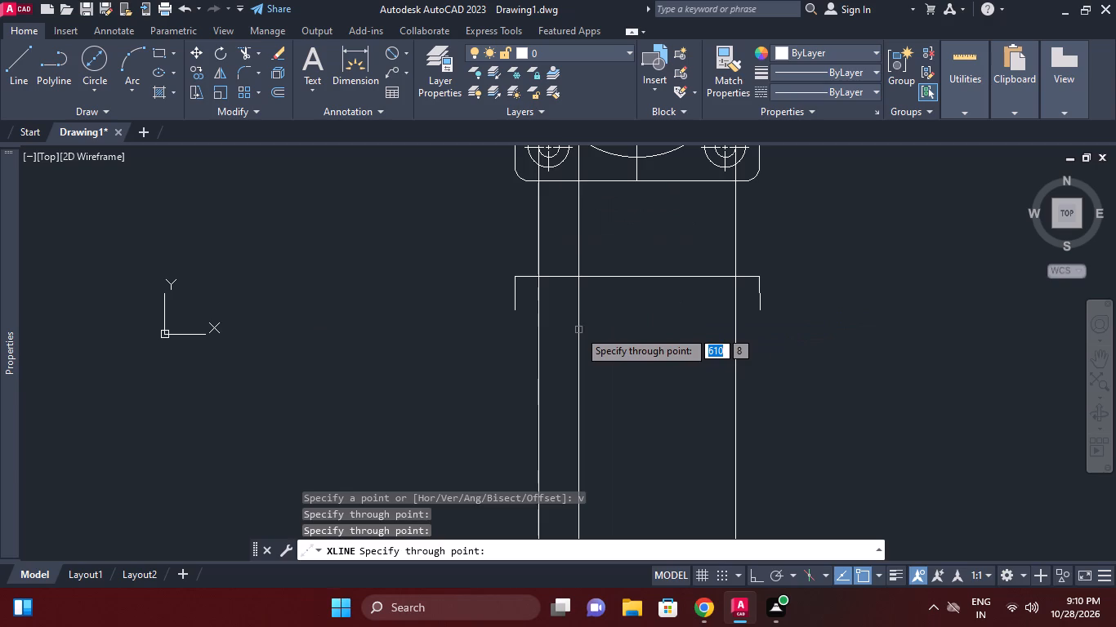
key("Escape")
key("space")
key("Escape")
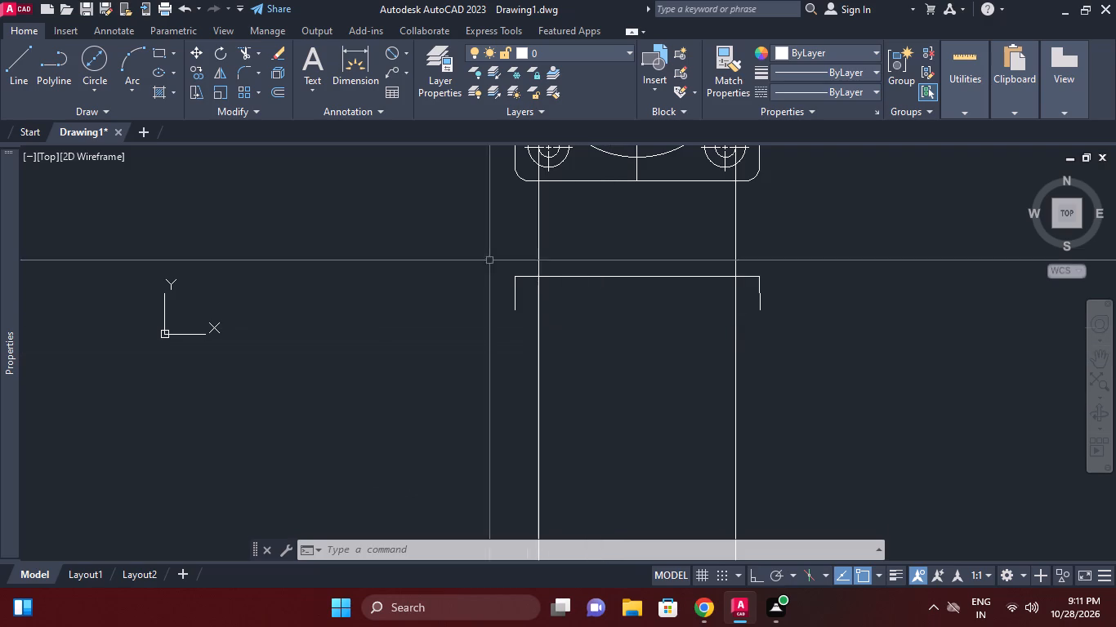
Draw a line about 35 mm long from the lower end of the left 50 mm line to the left construction line.
left_click(42, 50)
left_click(26, 60)
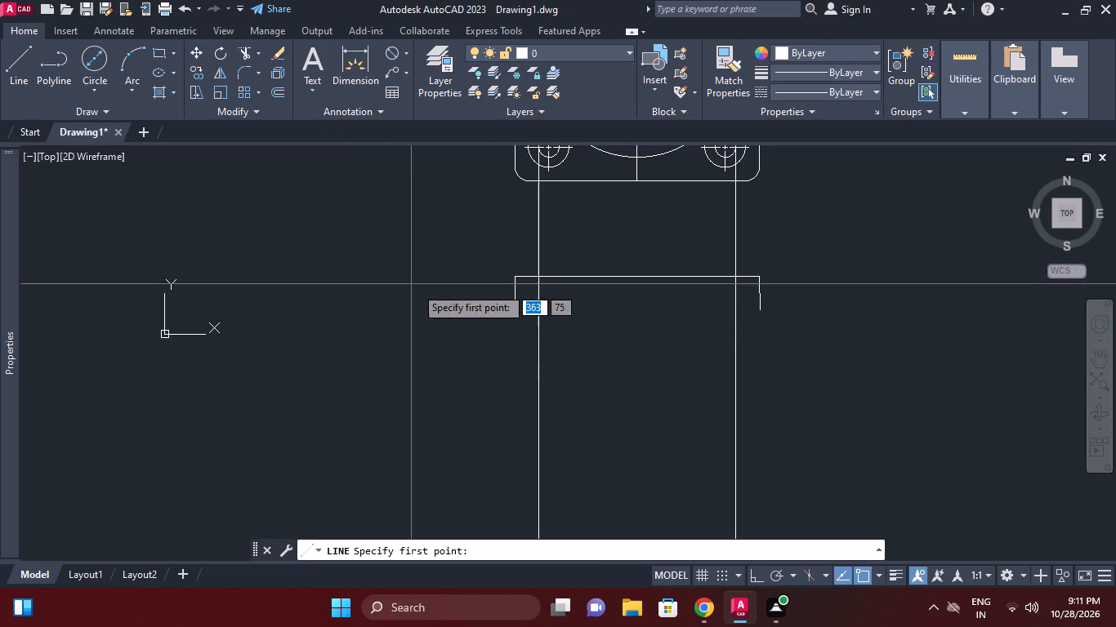
left_click(518, 312)
left_click(540, 310)
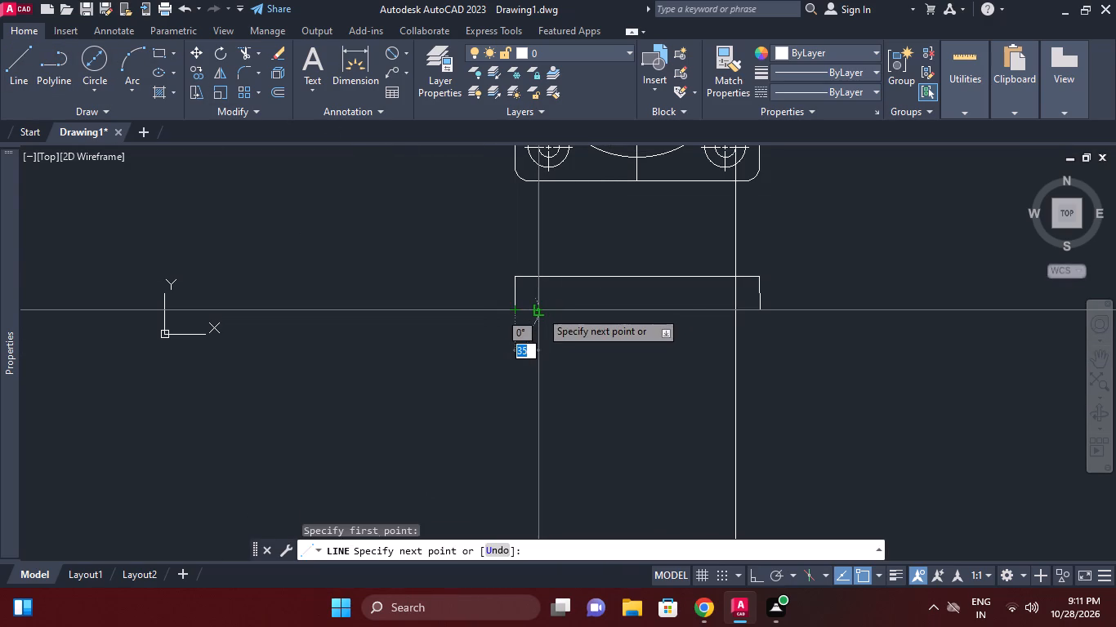
right_click(542, 309)
left_click(598, 313)
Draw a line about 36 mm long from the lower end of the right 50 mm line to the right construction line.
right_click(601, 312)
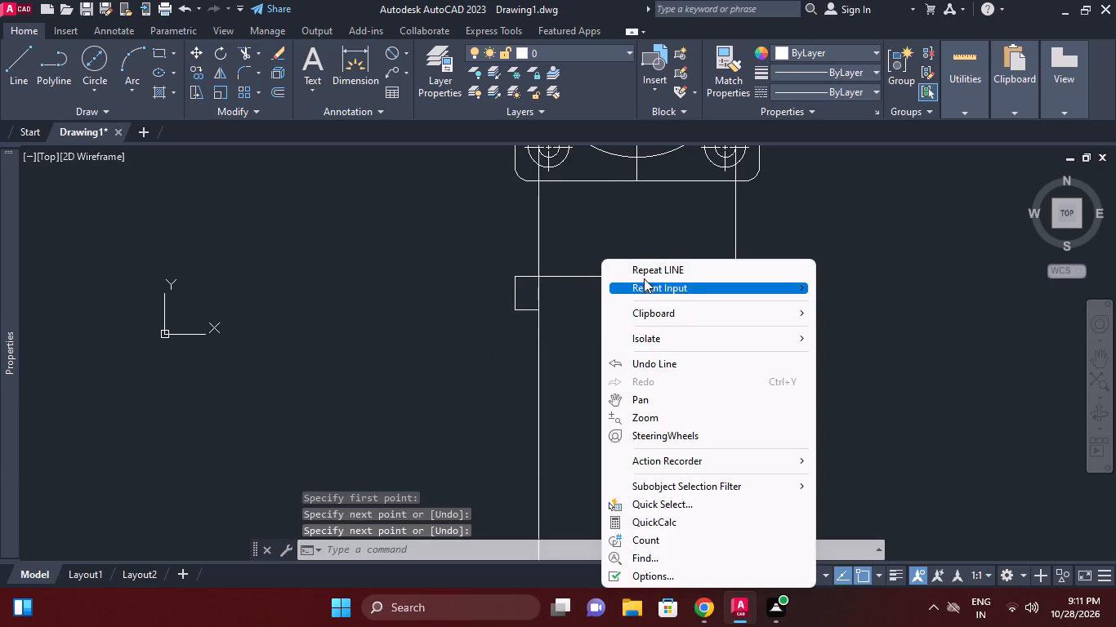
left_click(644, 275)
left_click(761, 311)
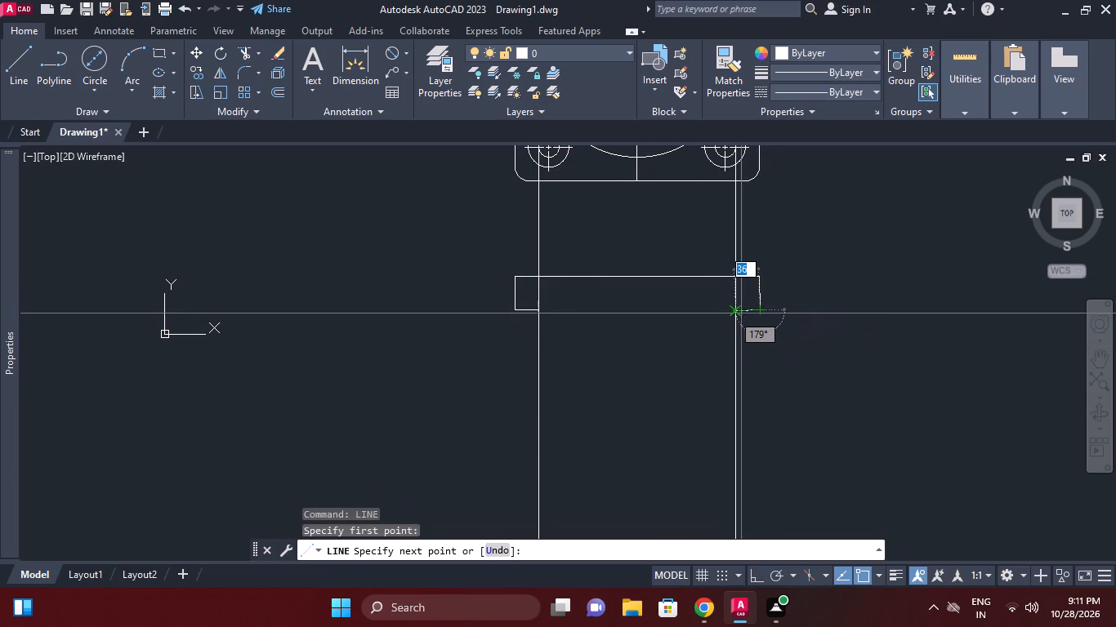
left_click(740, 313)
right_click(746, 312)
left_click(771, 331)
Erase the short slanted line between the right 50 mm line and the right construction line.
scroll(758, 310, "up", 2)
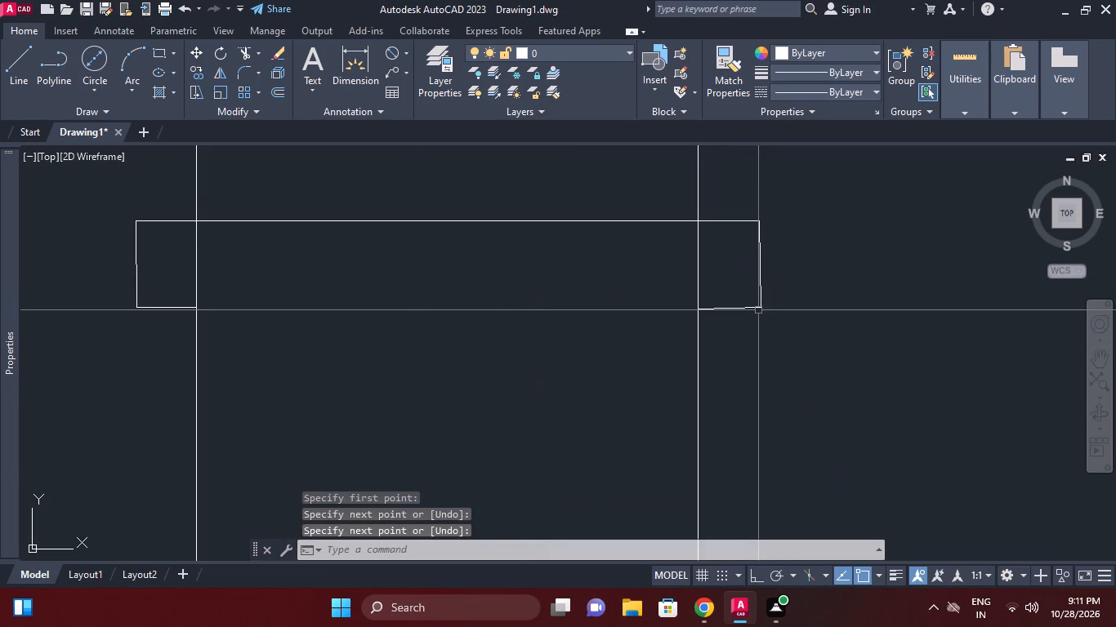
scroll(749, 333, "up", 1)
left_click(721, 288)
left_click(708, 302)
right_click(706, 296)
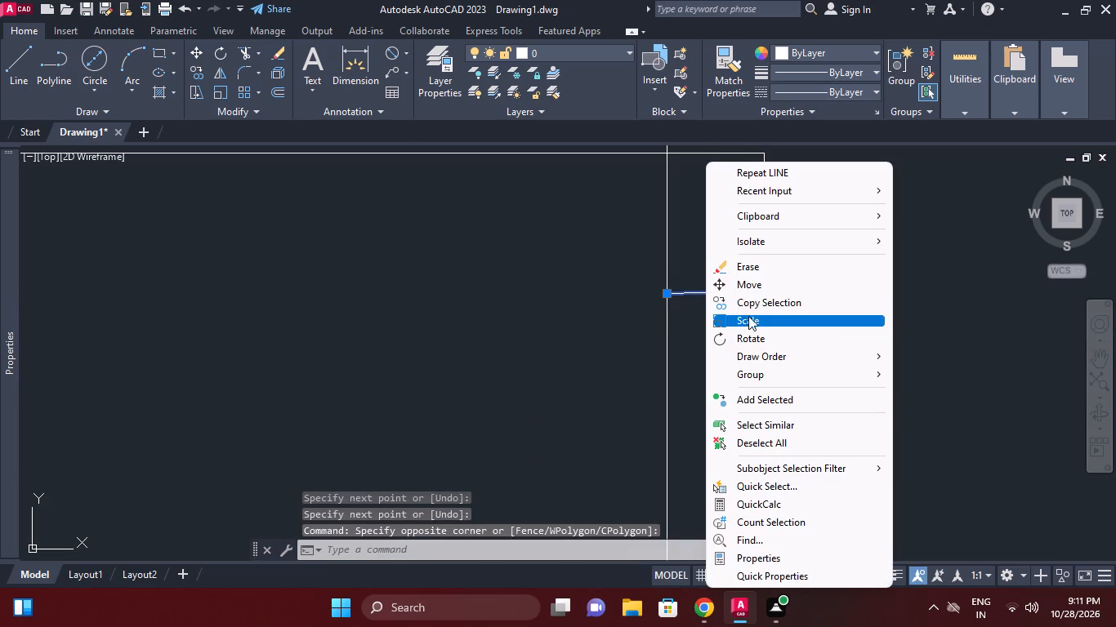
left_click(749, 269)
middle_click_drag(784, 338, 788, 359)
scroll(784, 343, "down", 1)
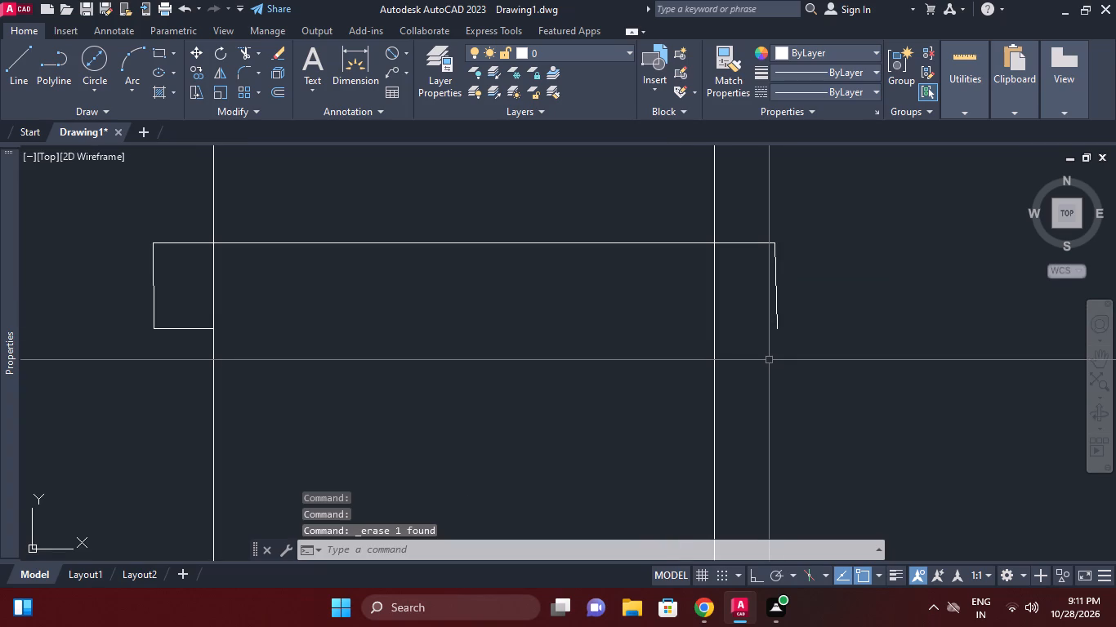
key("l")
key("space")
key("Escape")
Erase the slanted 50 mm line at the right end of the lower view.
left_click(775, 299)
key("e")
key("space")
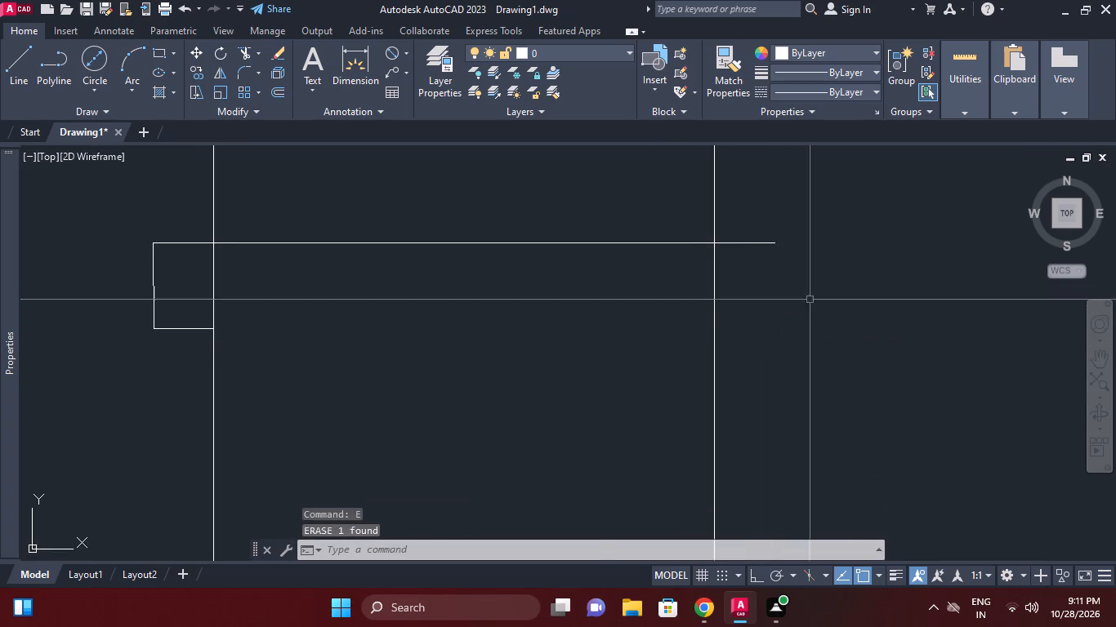
Set the view resolution's circle zoom percent to 20000 with fast zooms enabled.
scroll(847, 308, "down", 2)
key("Escape")
key("c")
key("Escape")
type("vi")
type("ewre")
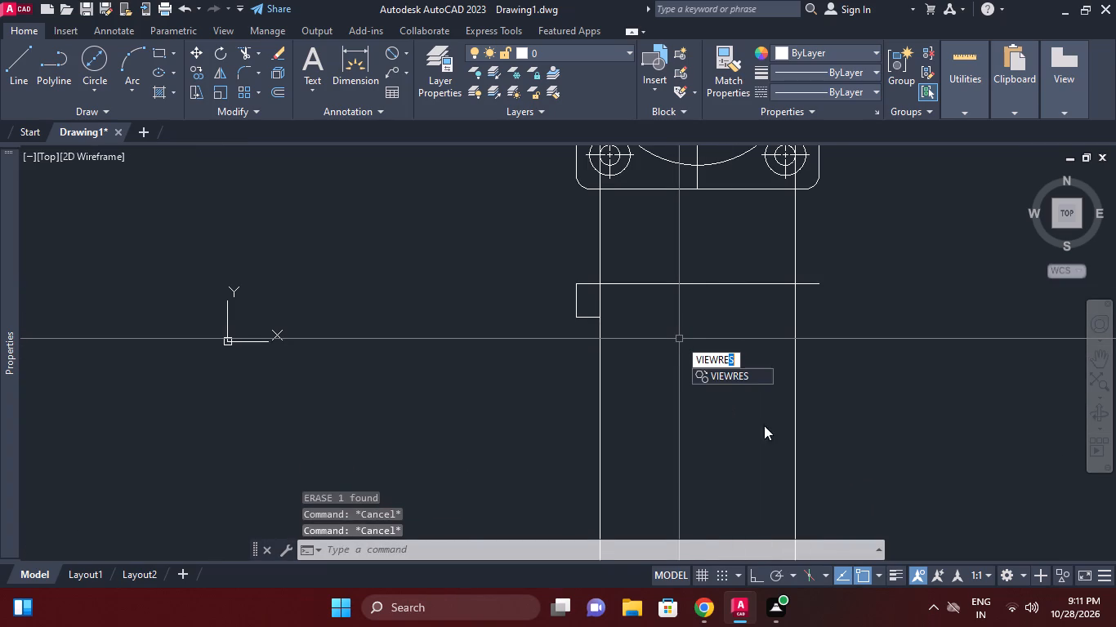
left_click(752, 377)
key("Return")
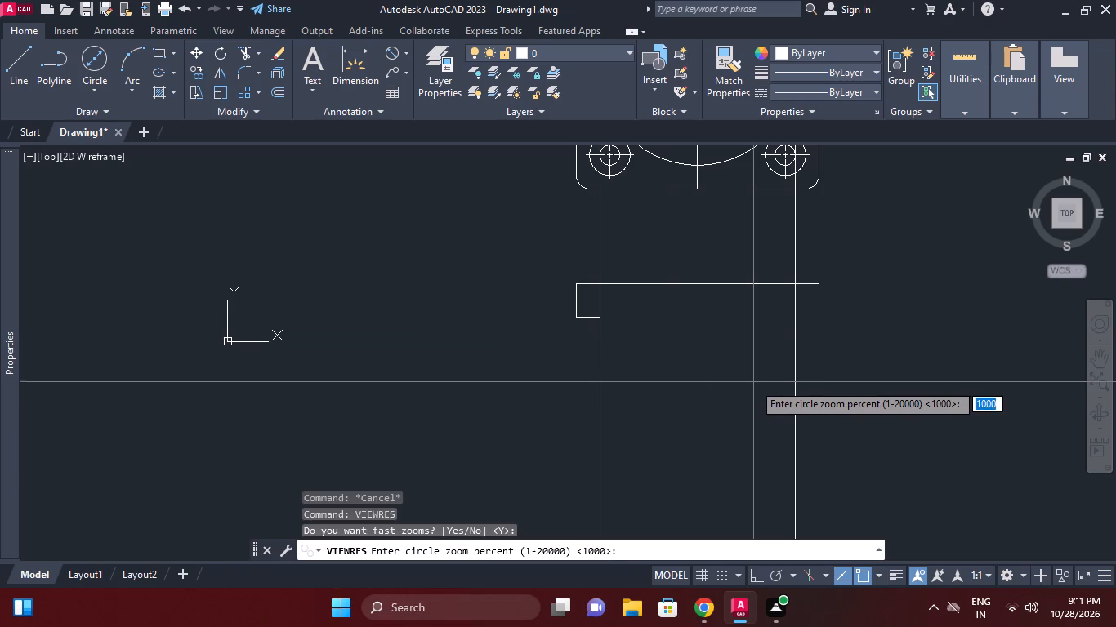
key("2")
type("0000")
key("Return")
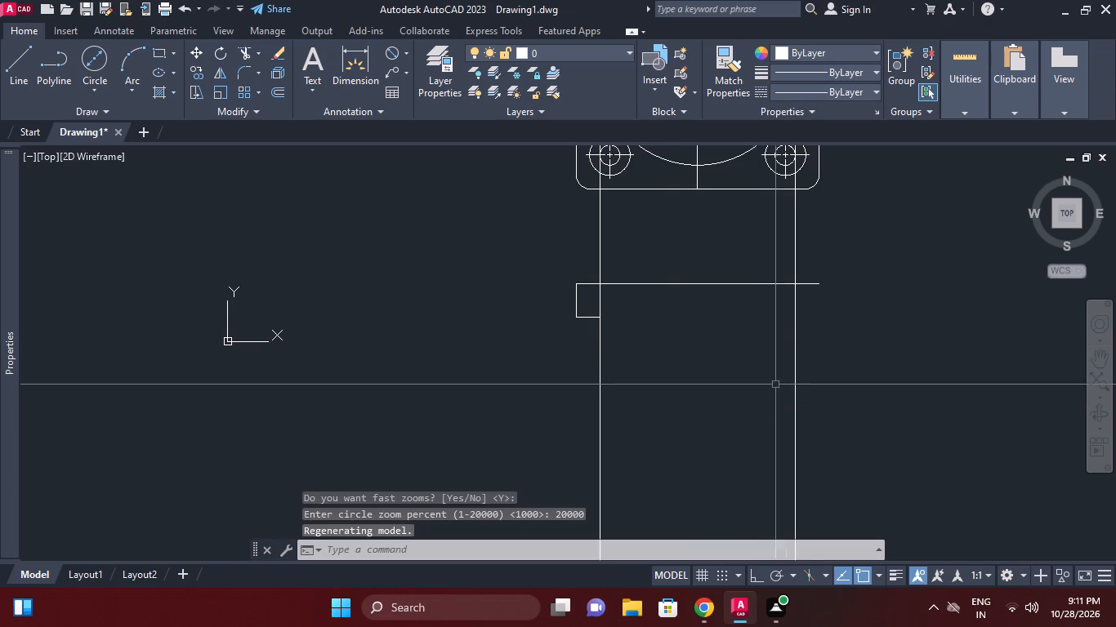
Examine the lower view's outline, looking closely at its left end.
scroll(786, 384, "up", 3)
scroll(786, 349, "down", 1)
middle_click_drag(788, 358, 792, 419)
key("Escape")
middle_click_drag(808, 309, 812, 348)
scroll(808, 311, "down", 1)
scroll(588, 282, "up", 1)
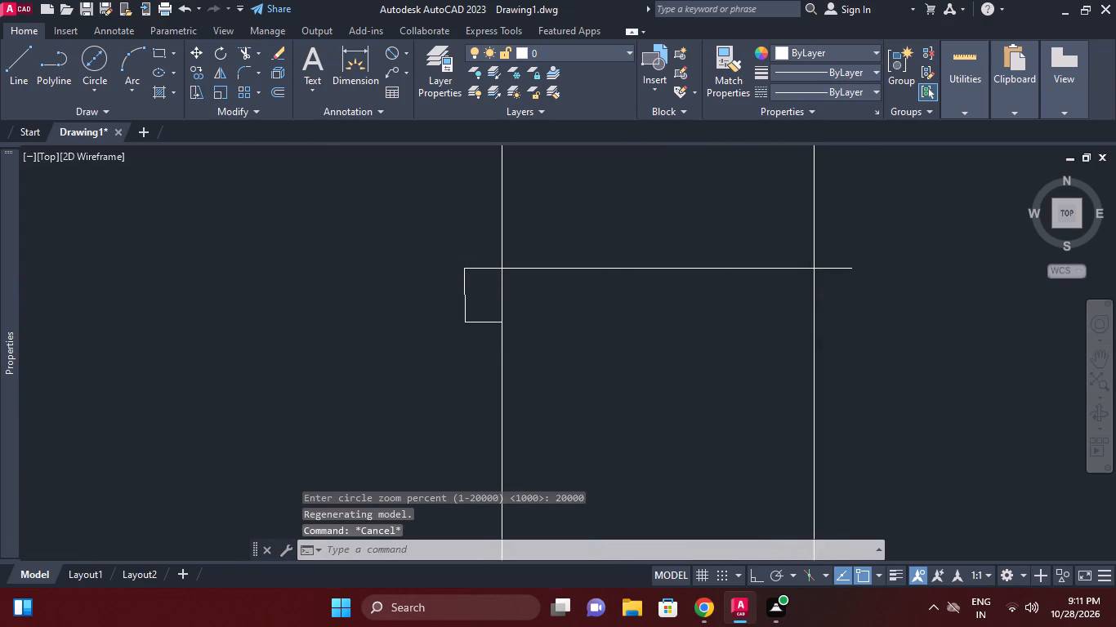
middle_click_drag(391, 396, 530, 402)
scroll(453, 402, "down", 1)
scroll(502, 369, "up", 3)
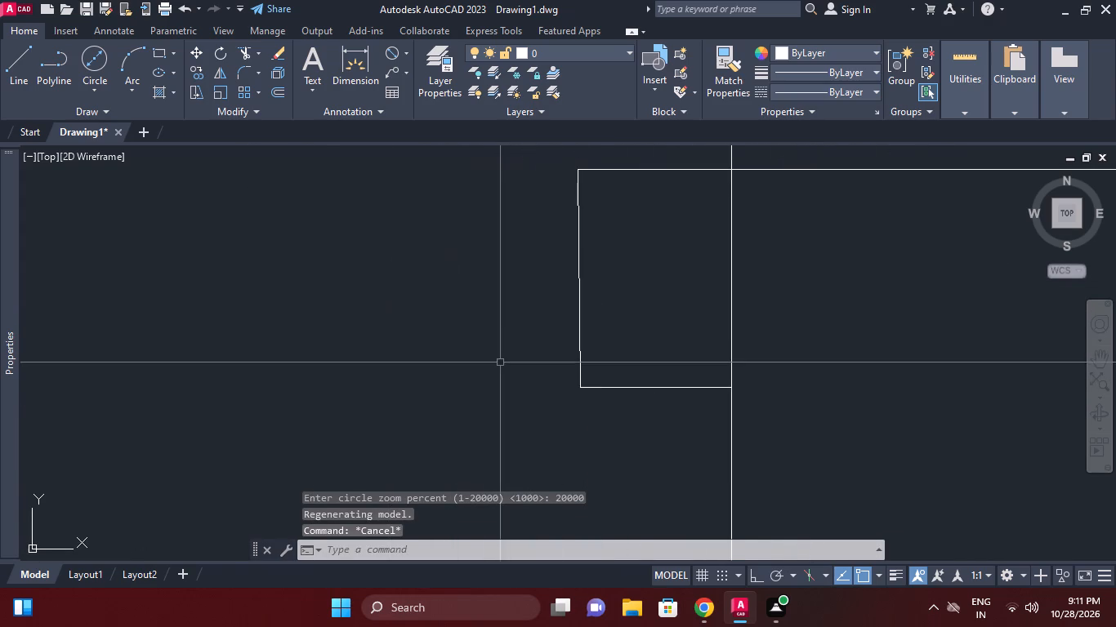
scroll(603, 315, "up", 3)
scroll(603, 315, "down", 6)
middle_click_drag(602, 323, 501, 341)
key("Escape")
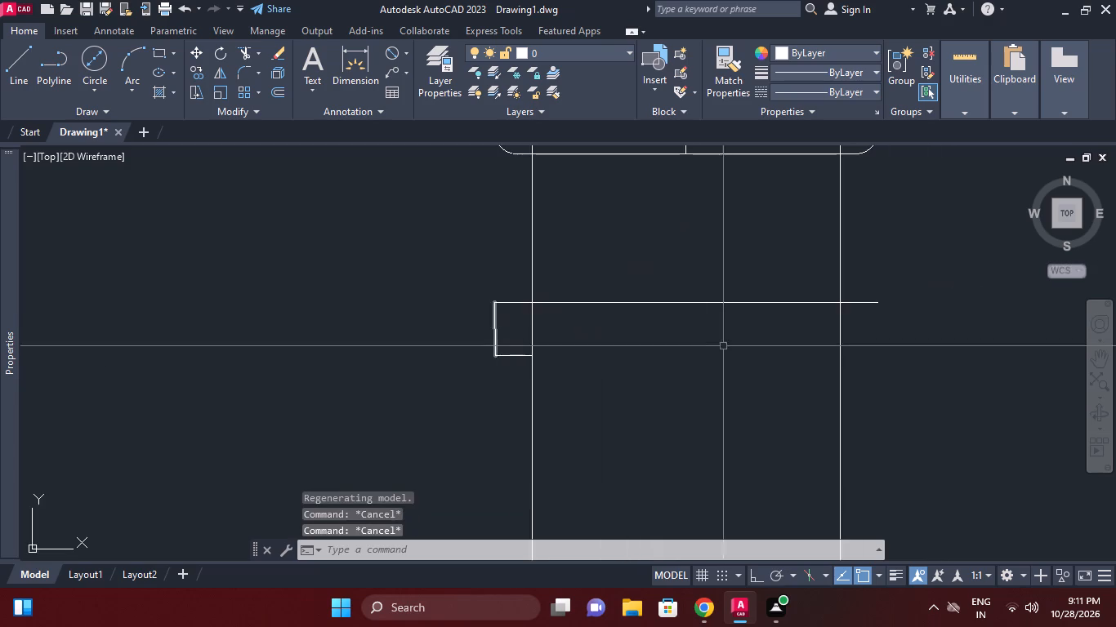
With ortho on, draw a vertical line about 73 mm long downward from the right end of the lower view's top line.
middle_click_drag(751, 345, 697, 357)
key("l")
key("space")
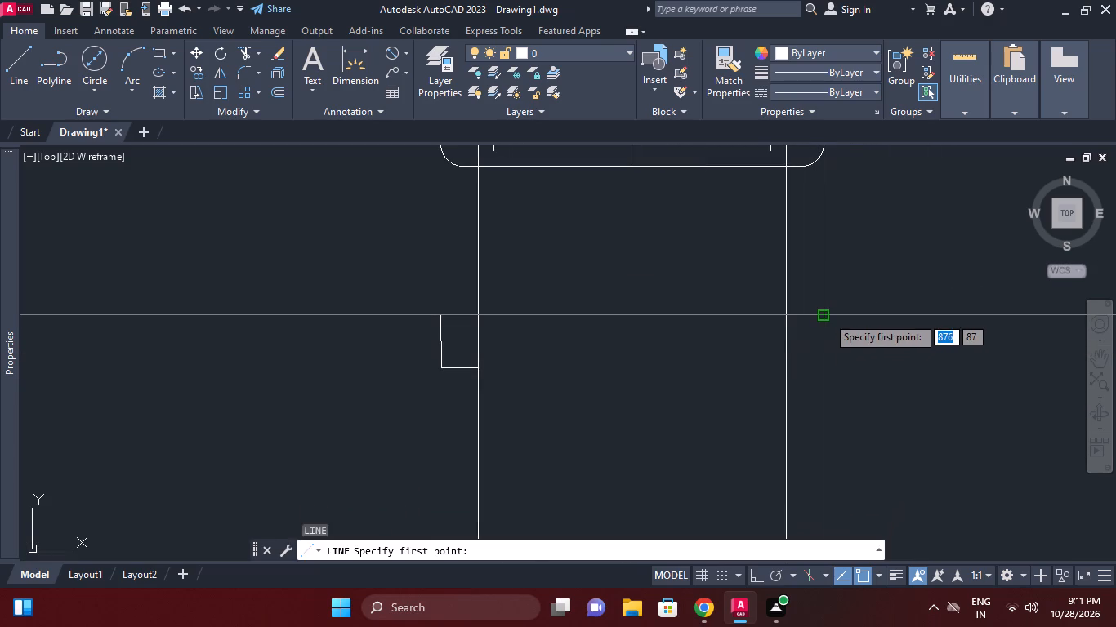
key("F8")
left_click(830, 313)
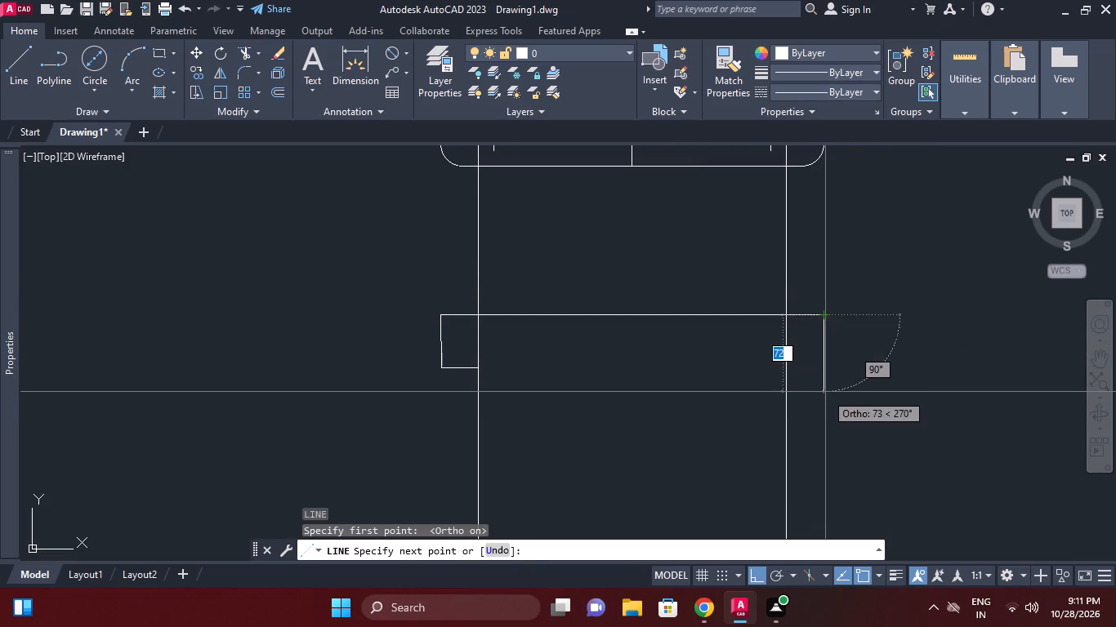
left_click(825, 390)
key("Escape")
Draw a horizontal line from the left short bottom line's inner end to just past the new right vertical line.
key("space")
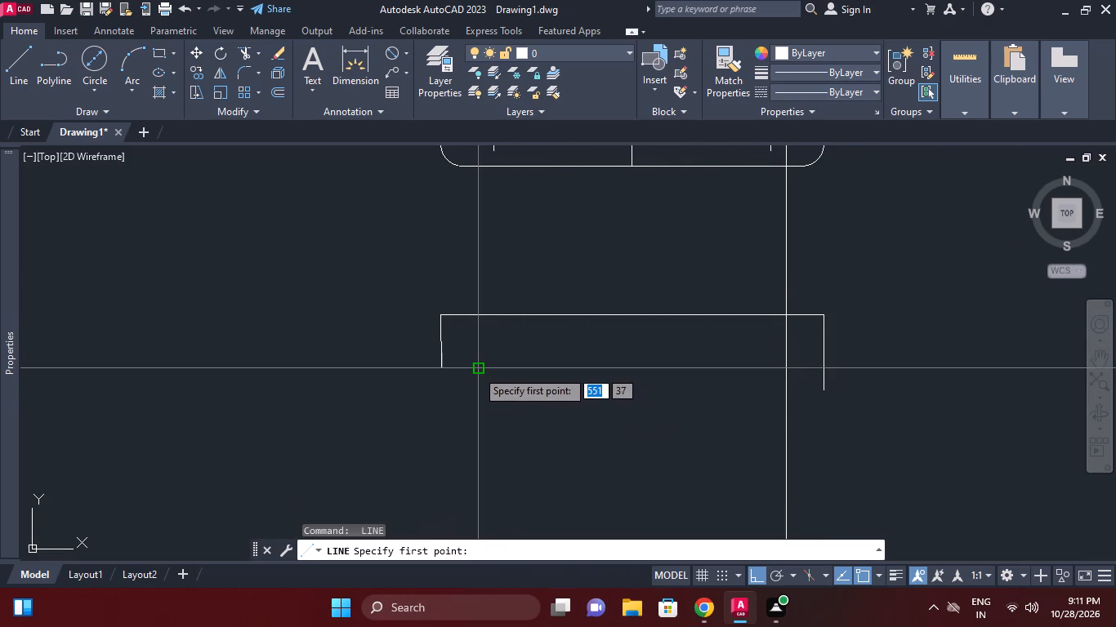
left_click(476, 370)
left_click(853, 359)
key("Escape")
key("Escape")
Fillet the right vertical line and the bottom horizontal line with radius 0 to form a sharp lower corner.
middle_click(826, 373)
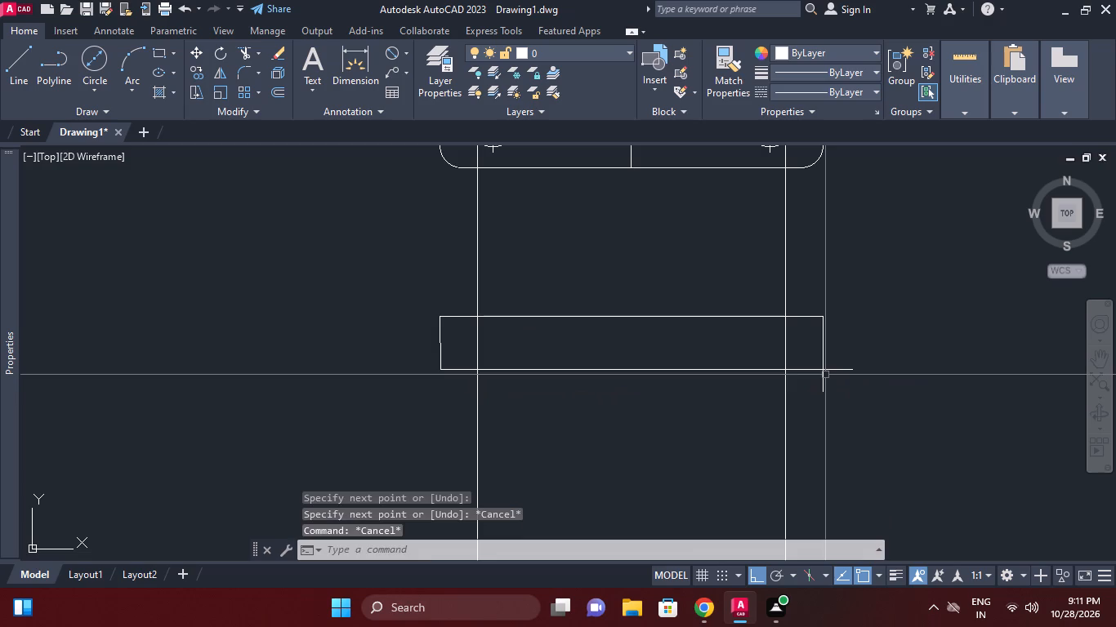
type("f r 0")
key("space")
left_click(824, 358)
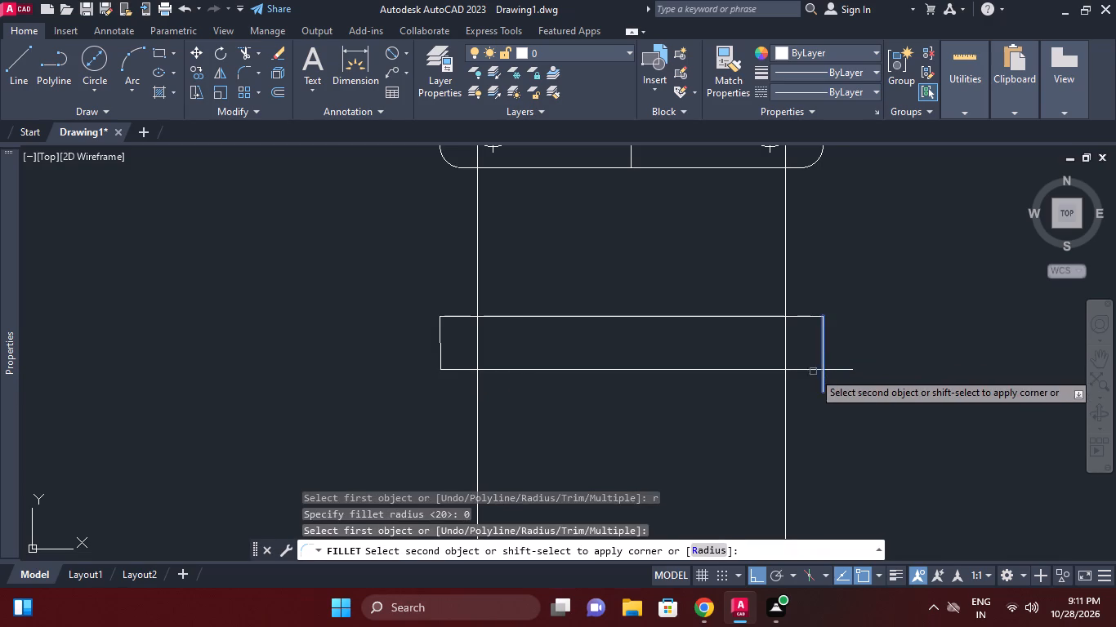
left_click(811, 374)
left_click(807, 370)
key("Escape")
left_click(731, 376)
left_click(727, 365)
key("Escape")
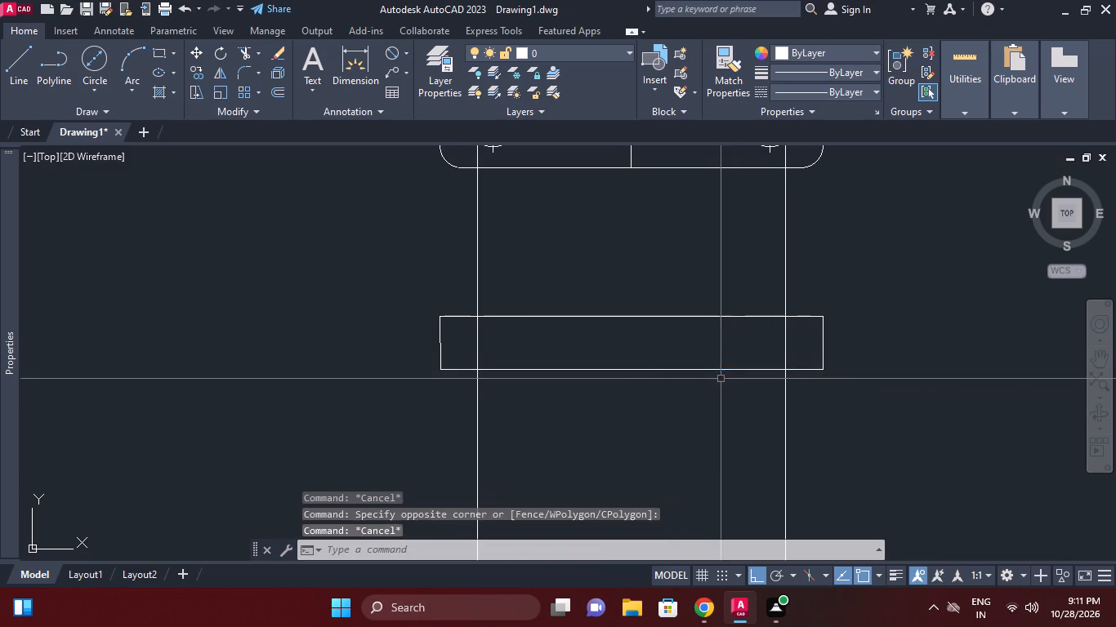
Trim the bottom horizontal line between the two construction lines, using the right construction line as the cutting edge.
middle_click(721, 379)
key("t")
key("r")
key("space")
left_click(784, 393)
key("space")
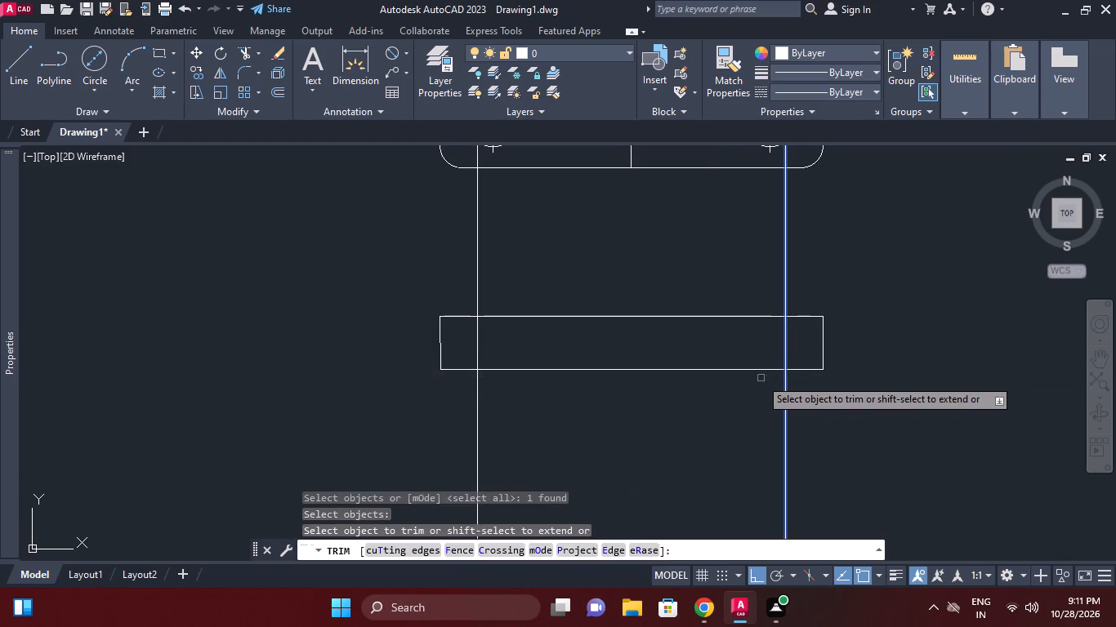
left_click(760, 378)
left_click(751, 367)
key("Escape")
Offset the lower view's top horizontal line 150 mm downward.
middle_click_drag(733, 401, 783, 375)
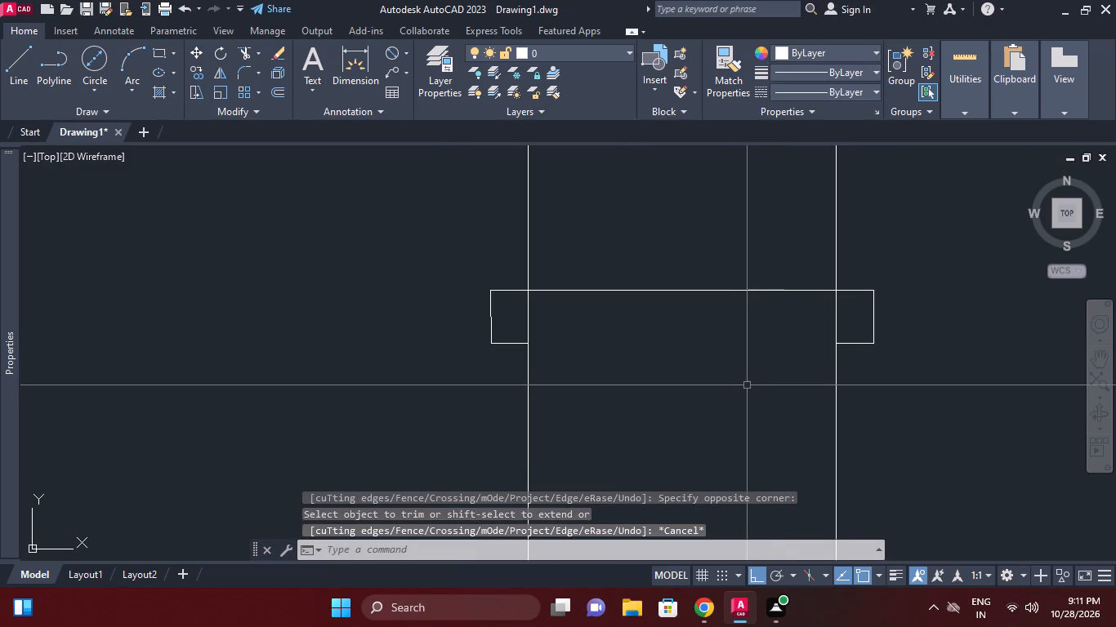
type("o")
key("space")
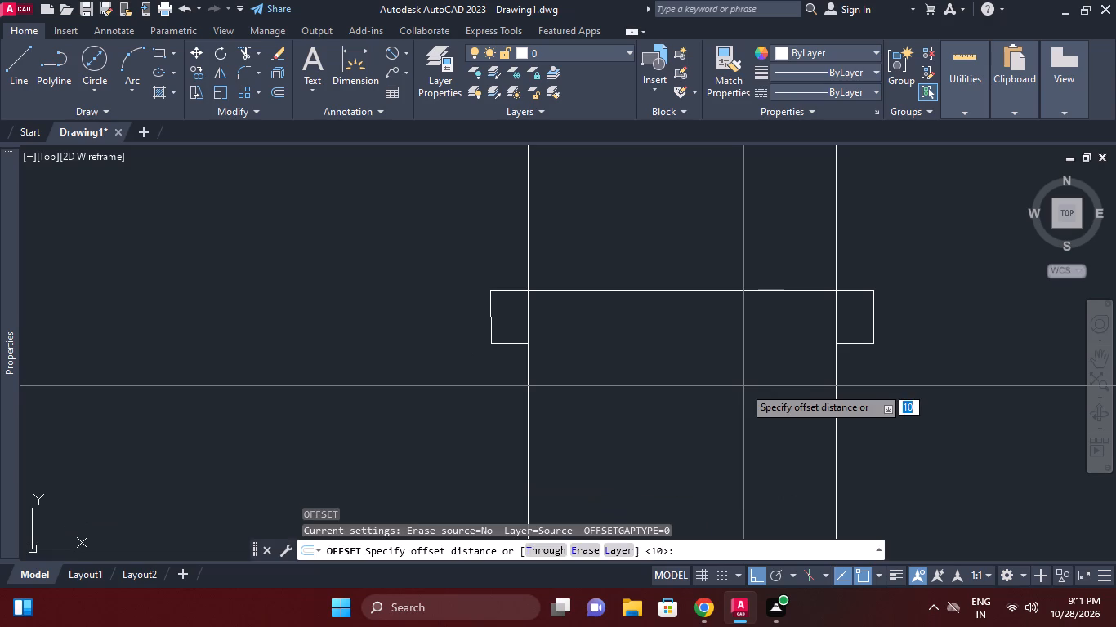
key("1")
key("5")
key("0")
key("Return")
left_click(748, 292)
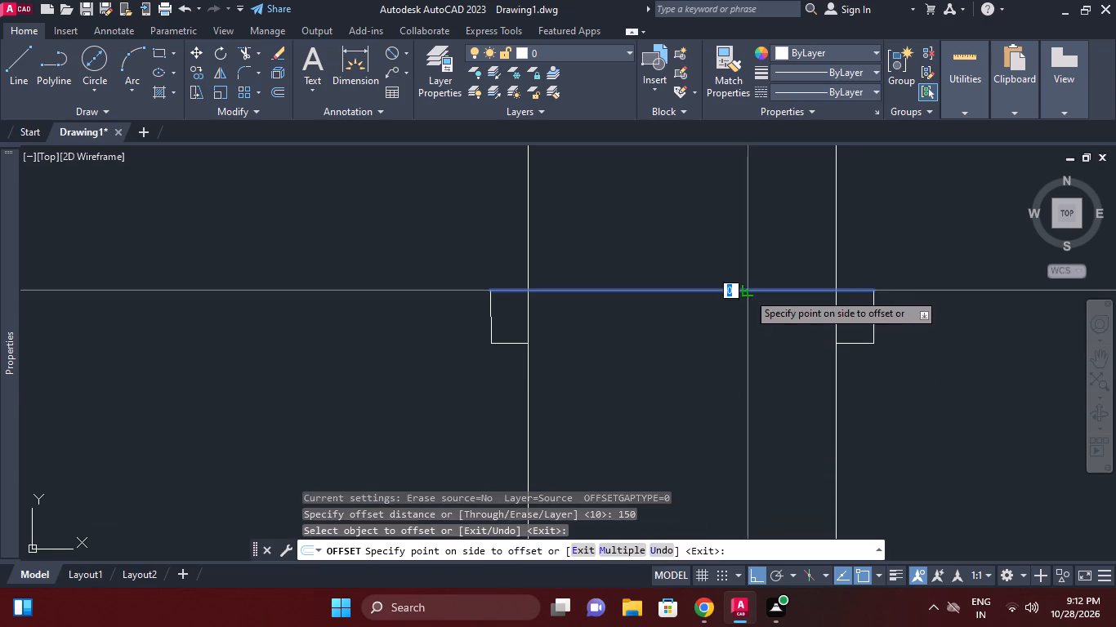
left_click(736, 341)
key("Escape")
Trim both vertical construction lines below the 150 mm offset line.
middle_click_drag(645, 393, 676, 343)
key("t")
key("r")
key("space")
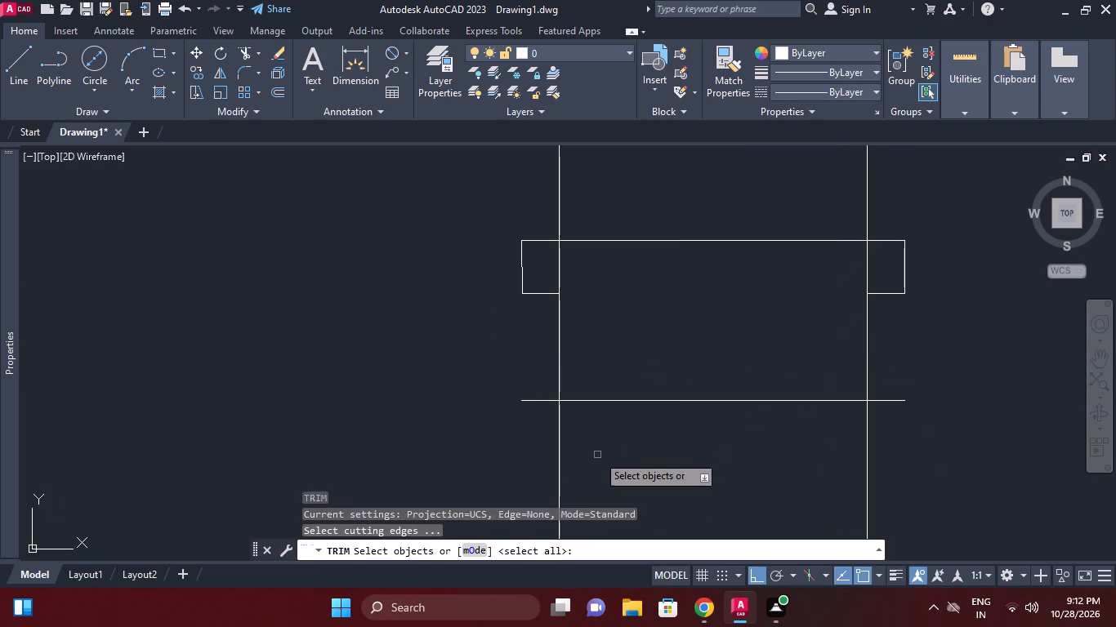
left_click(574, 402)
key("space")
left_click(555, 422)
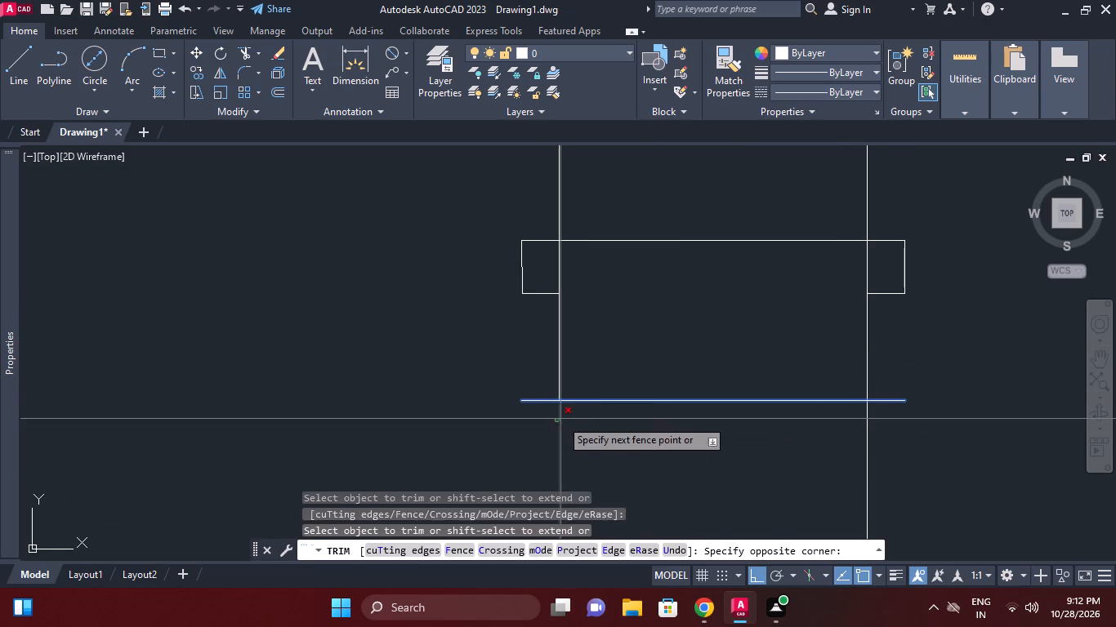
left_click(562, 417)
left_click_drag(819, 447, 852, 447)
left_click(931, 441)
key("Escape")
Erase the two vertical construction lines running through the lower view.
middle_click_drag(904, 379, 909, 420)
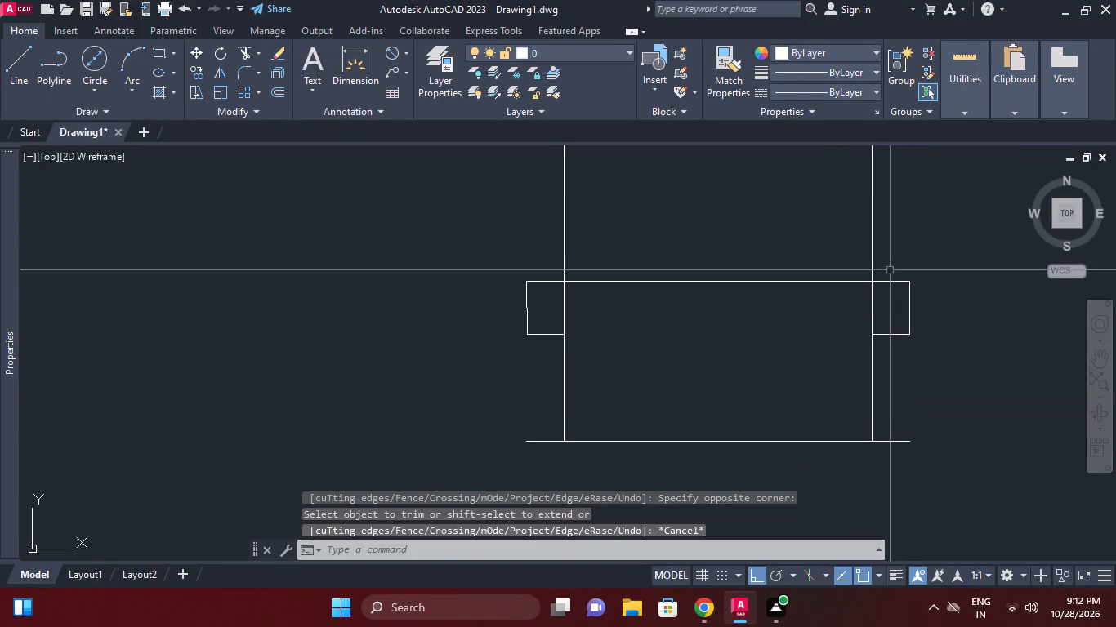
left_click(889, 255)
left_click(834, 231)
left_click(581, 253)
left_click(523, 223)
right_click(522, 223)
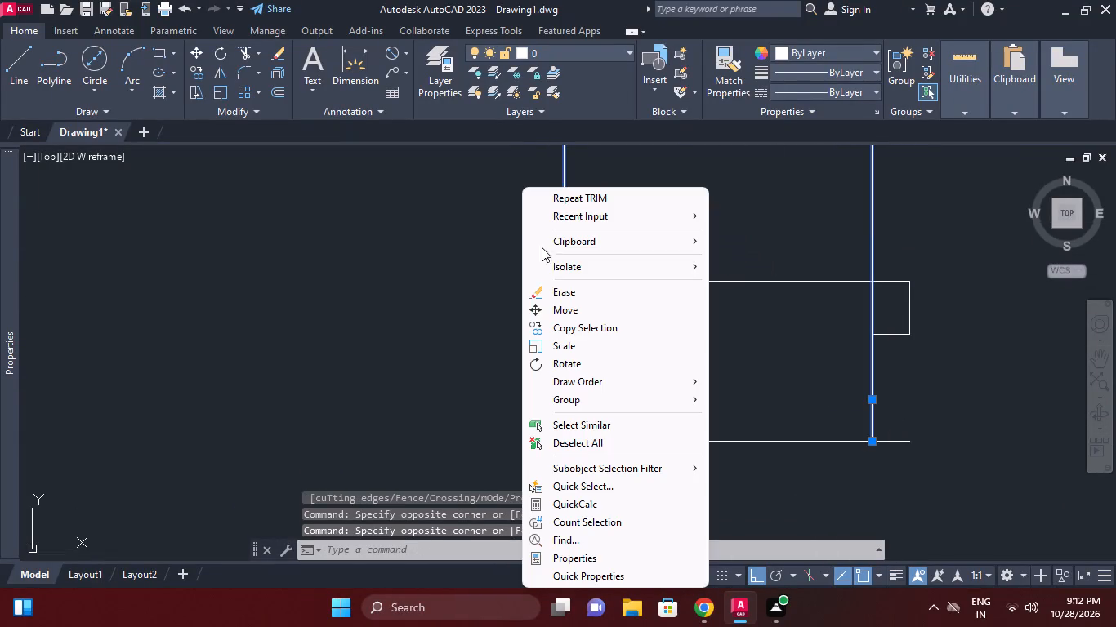
left_click(545, 282)
left_click(545, 290)
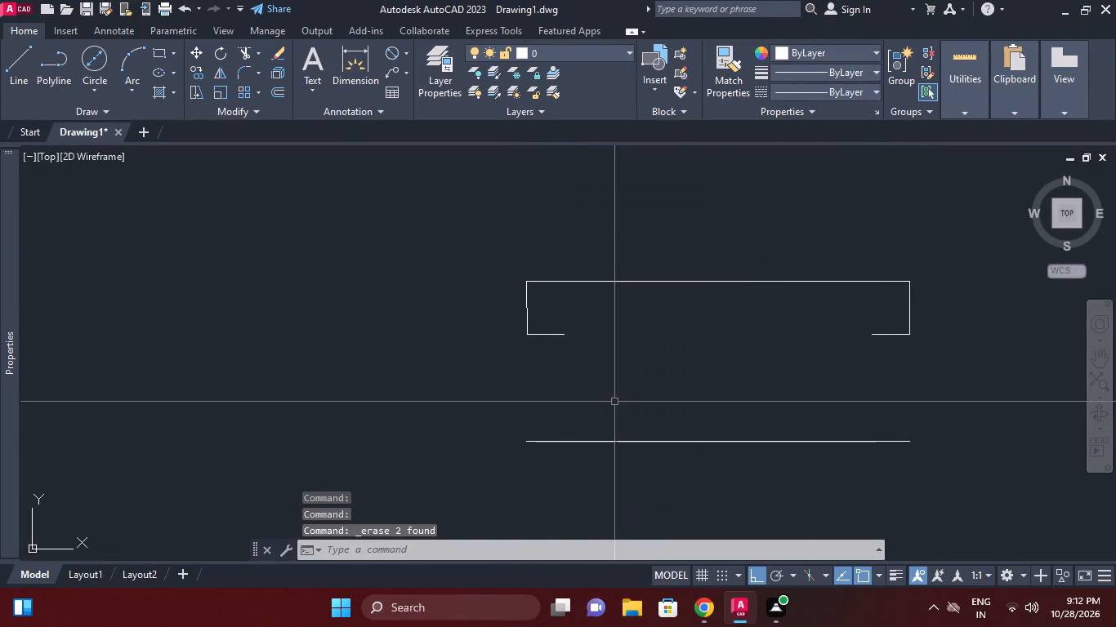
Draw a vertical line down from the inner end of the left short bottom line to past the 150 mm offset line.
key("l")
key("space")
left_click(563, 336)
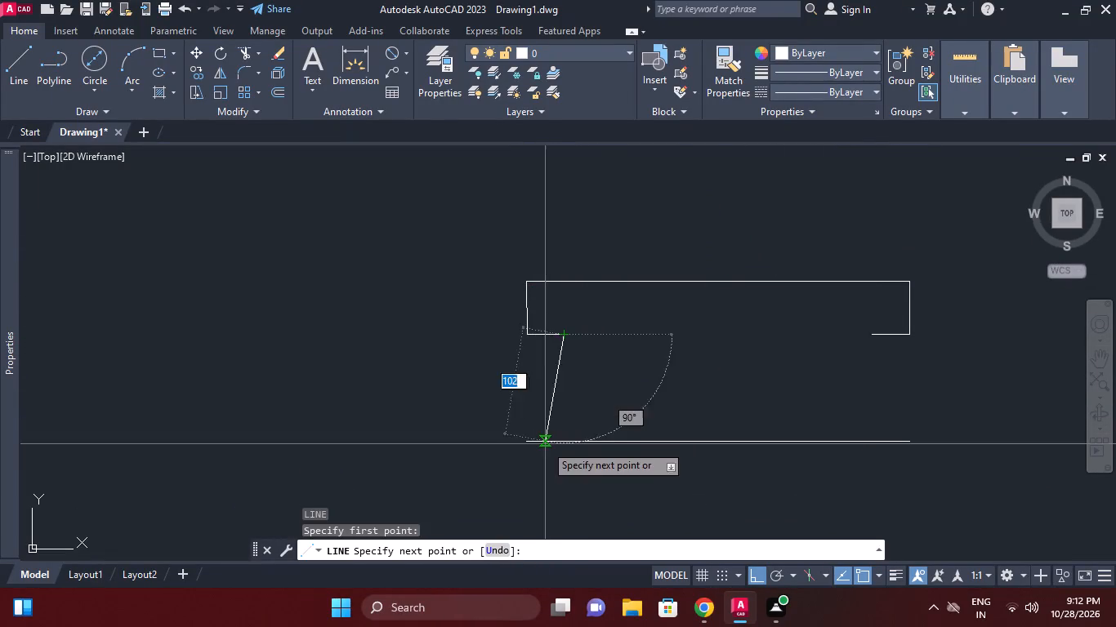
left_click(581, 473)
key("Escape")
Draw a vertical line down from the inner end of the right short bottom line to past the 150 mm offset line.
key("space")
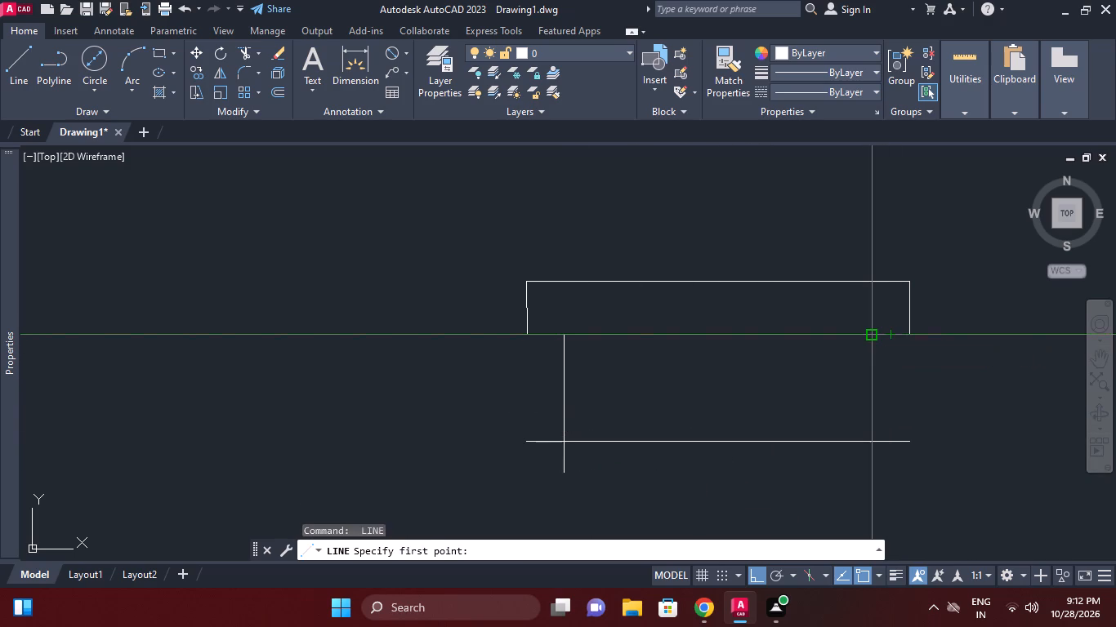
left_click(873, 334)
left_click(846, 468)
key("Escape")
key("space")
key("Escape")
Trim the ends of both new vertical lines that extend below the 150 mm offset line.
middle_click_drag(638, 443, 667, 417)
key("t")
key("r")
key("space")
left_click(586, 416)
key("space")
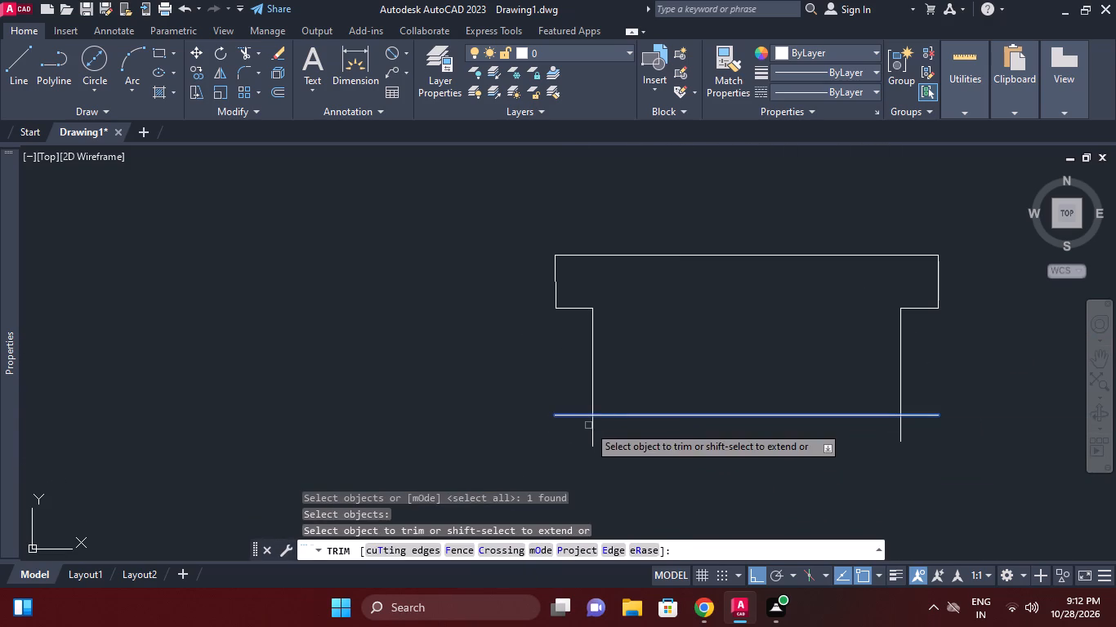
left_click_drag(588, 425, 596, 425)
left_click(883, 431)
left_click(917, 434)
left_click(873, 434)
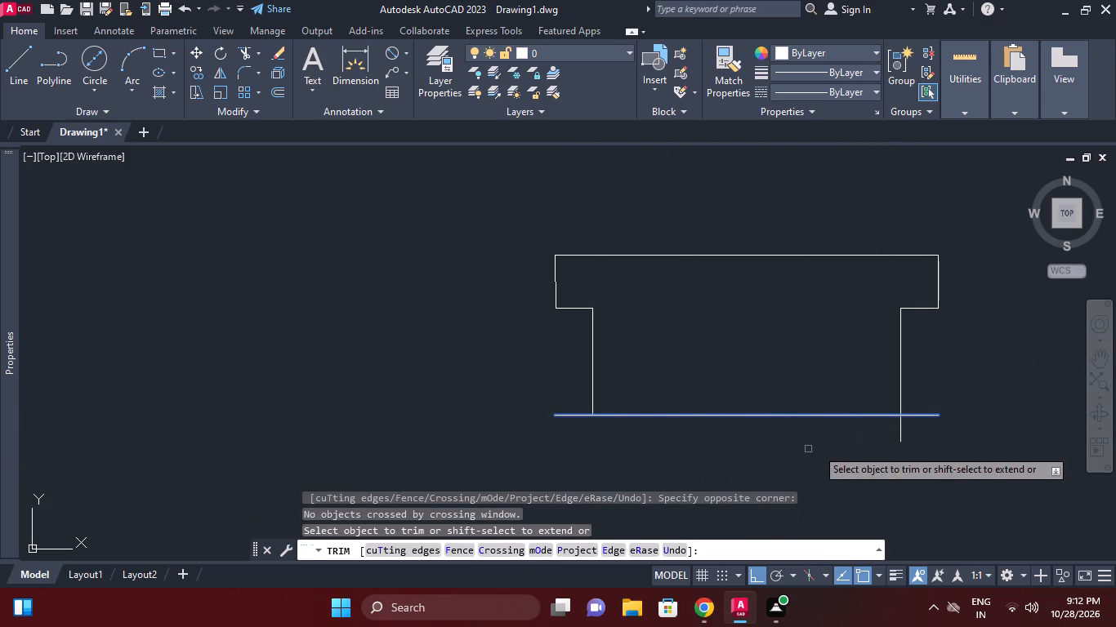
left_click(903, 426)
key("Escape")
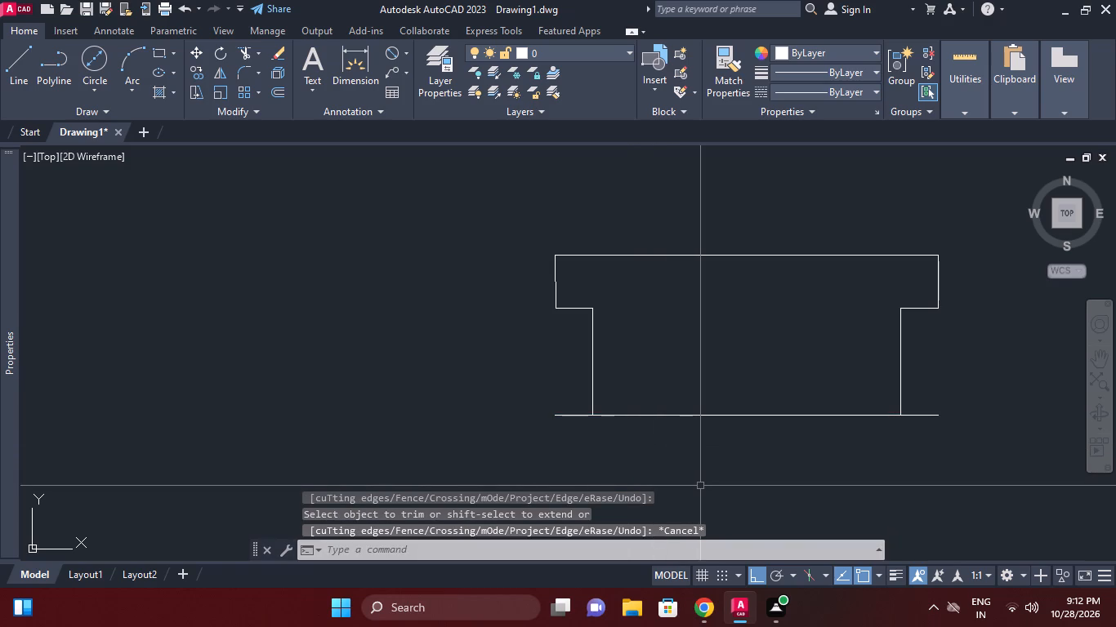
Erase the 150 mm offset line at the bottom of the lower view.
middle_click_drag(783, 447, 783, 434)
key("Escape")
key("e")
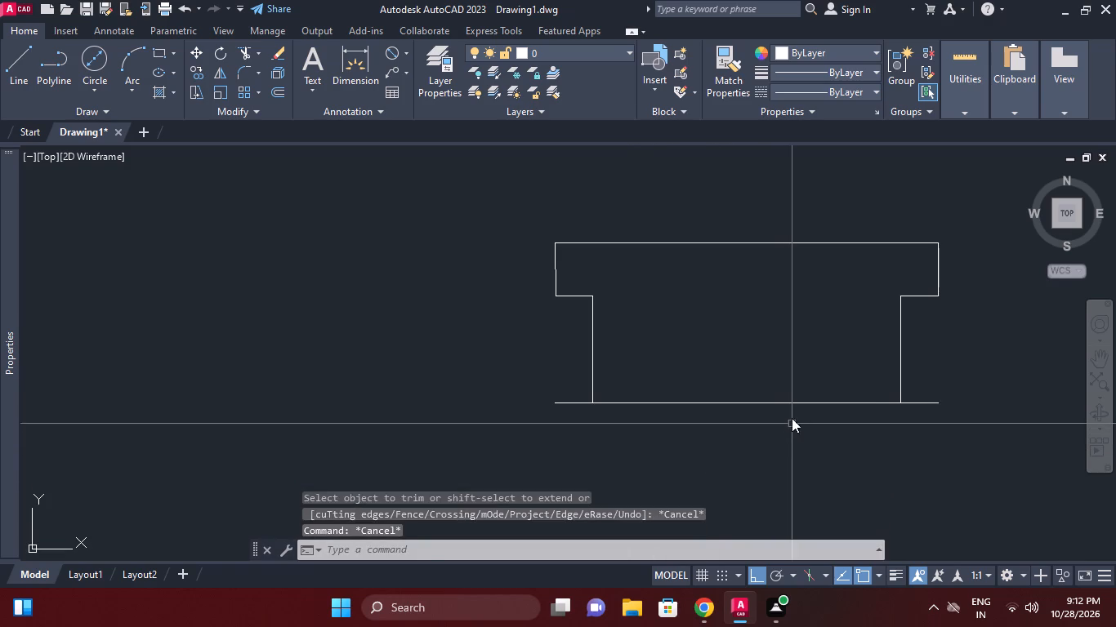
key("space")
left_click(793, 403)
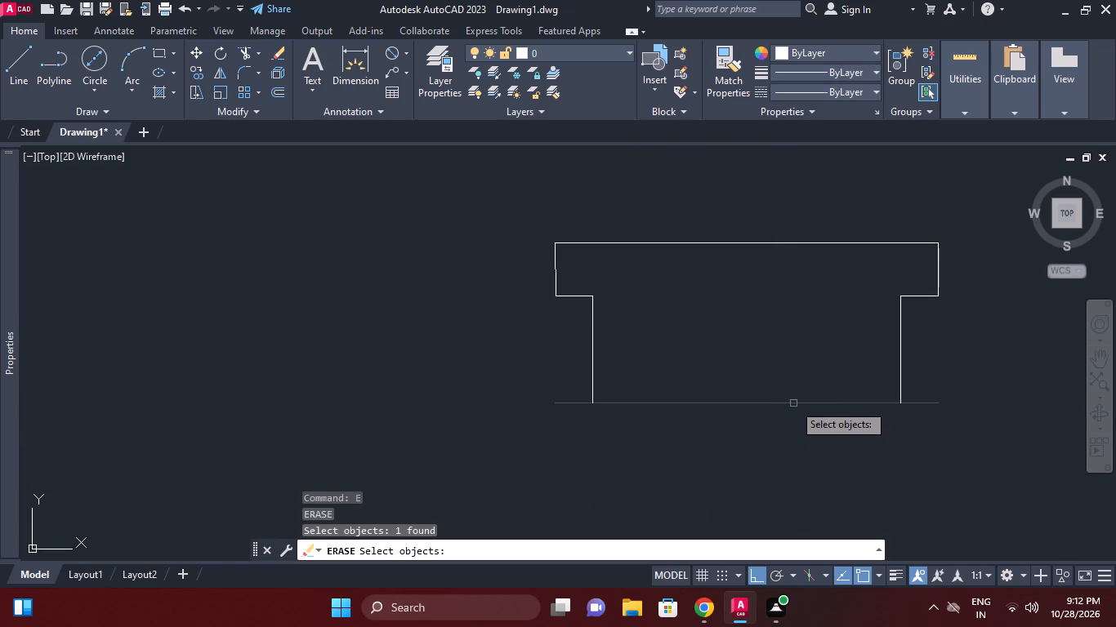
right_click(801, 425)
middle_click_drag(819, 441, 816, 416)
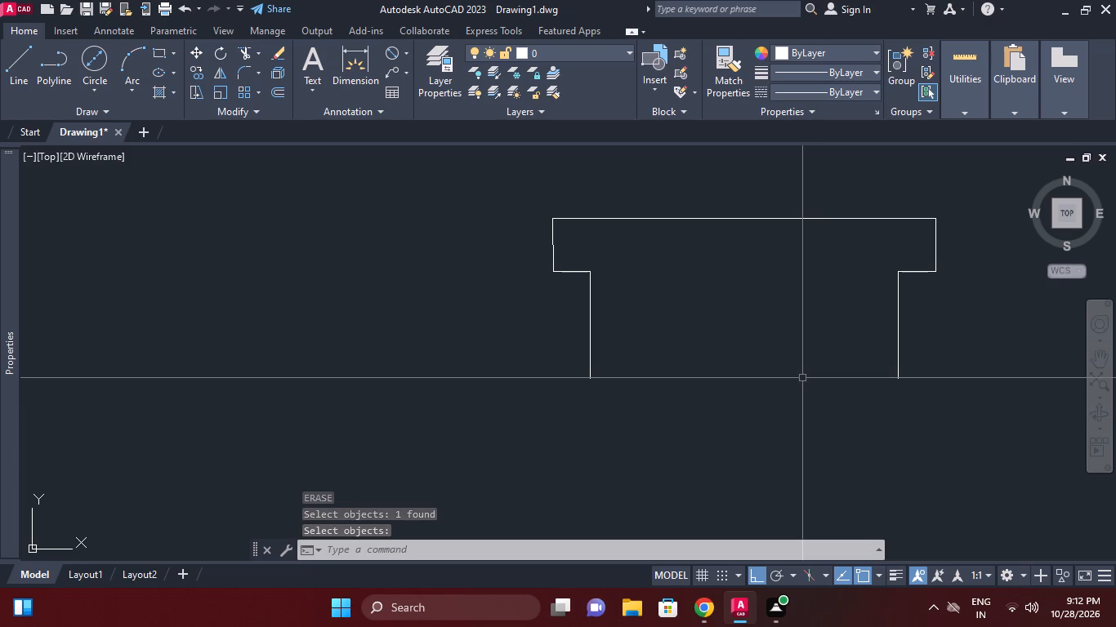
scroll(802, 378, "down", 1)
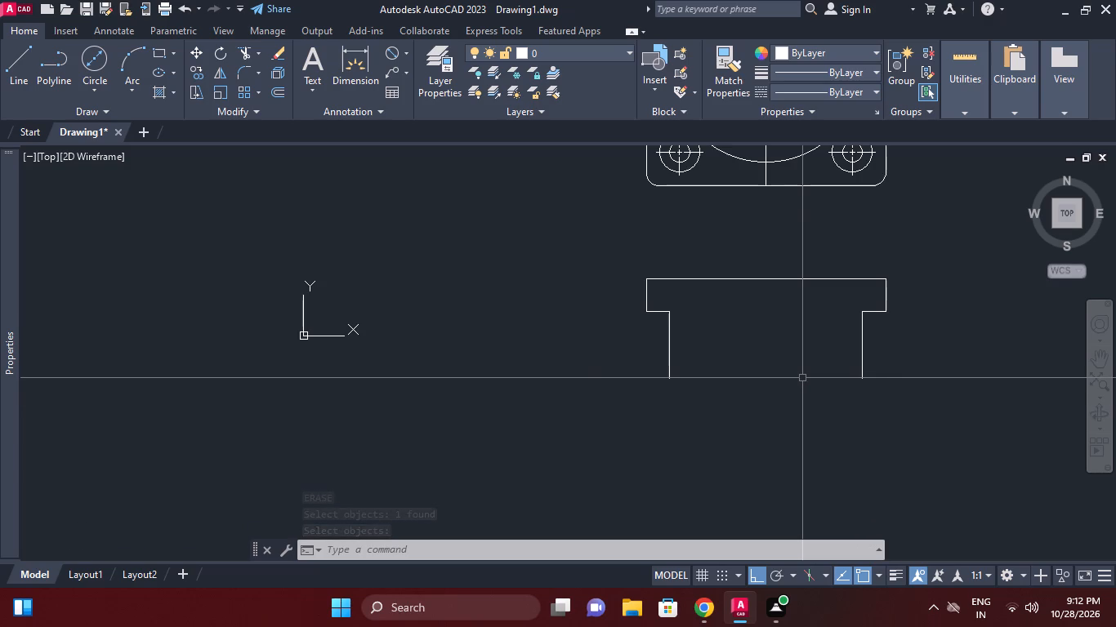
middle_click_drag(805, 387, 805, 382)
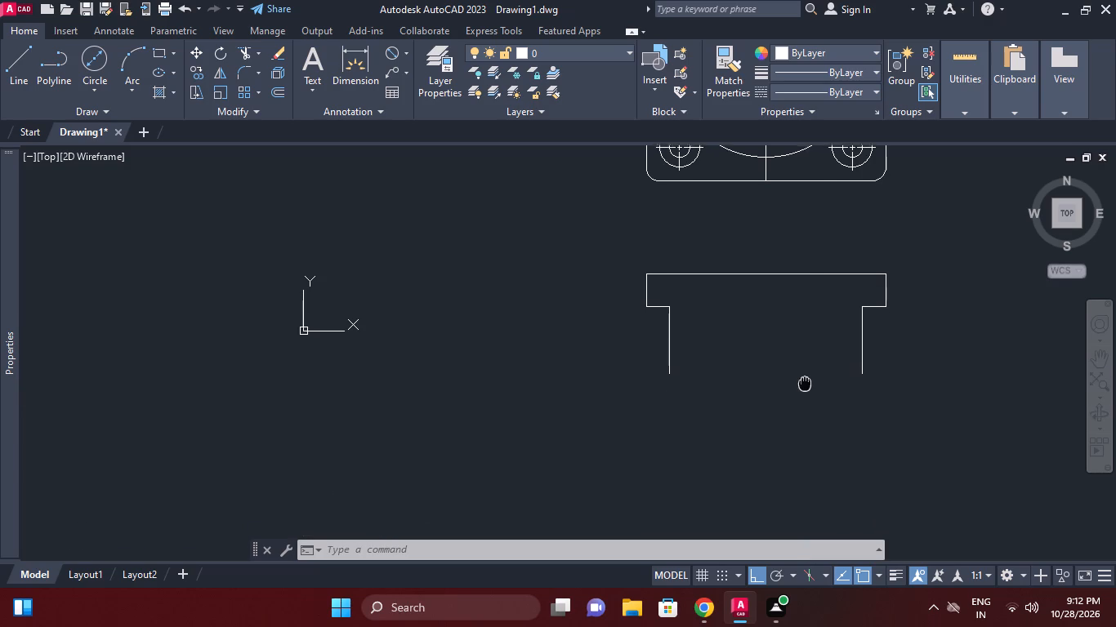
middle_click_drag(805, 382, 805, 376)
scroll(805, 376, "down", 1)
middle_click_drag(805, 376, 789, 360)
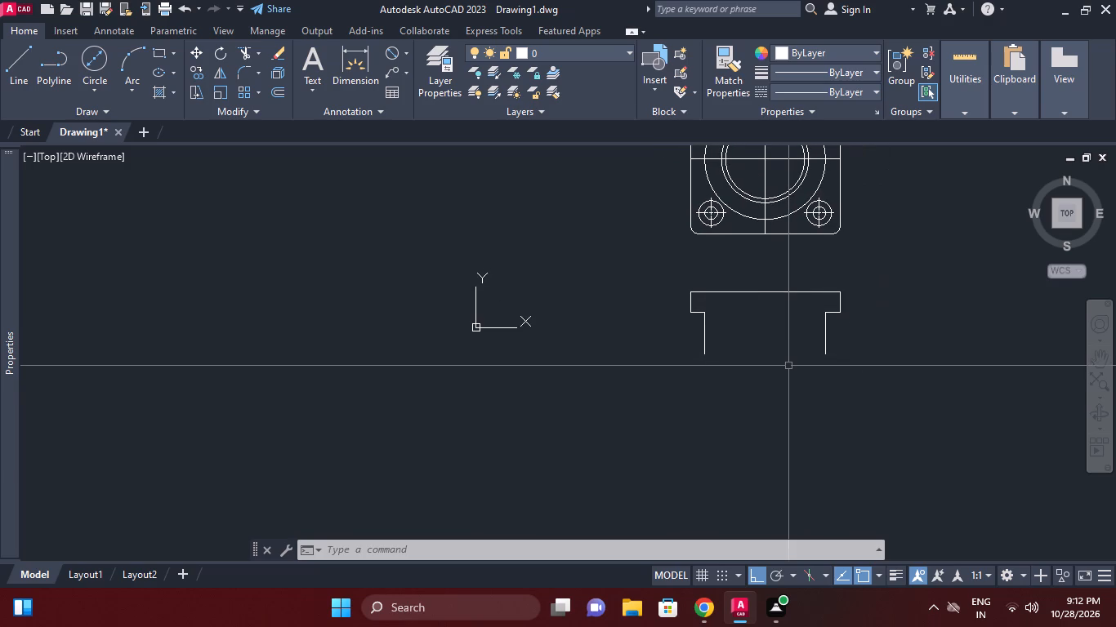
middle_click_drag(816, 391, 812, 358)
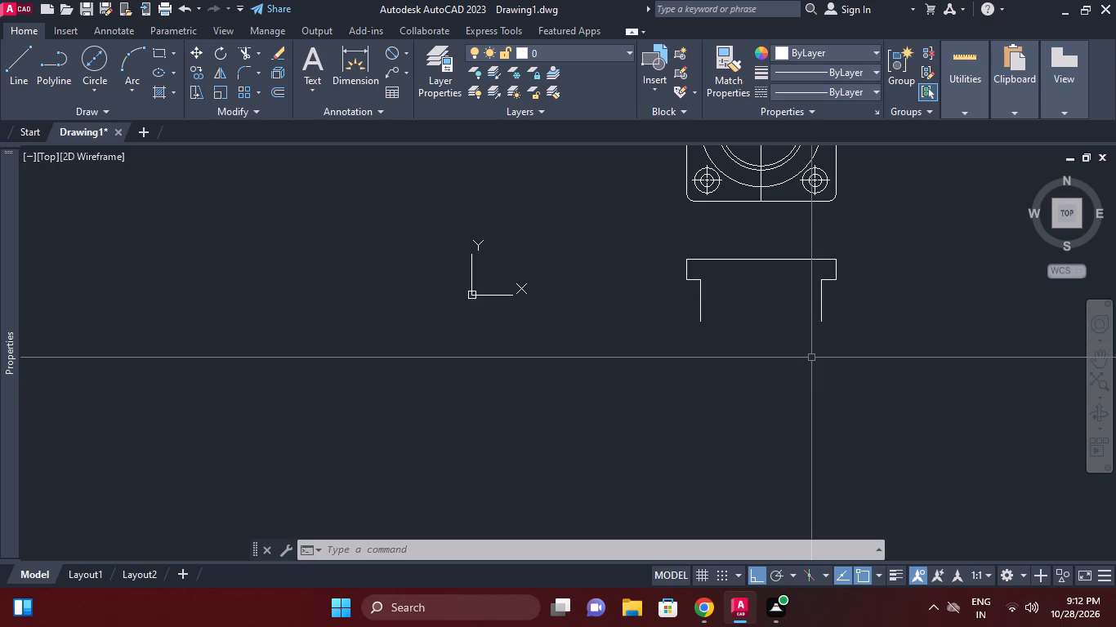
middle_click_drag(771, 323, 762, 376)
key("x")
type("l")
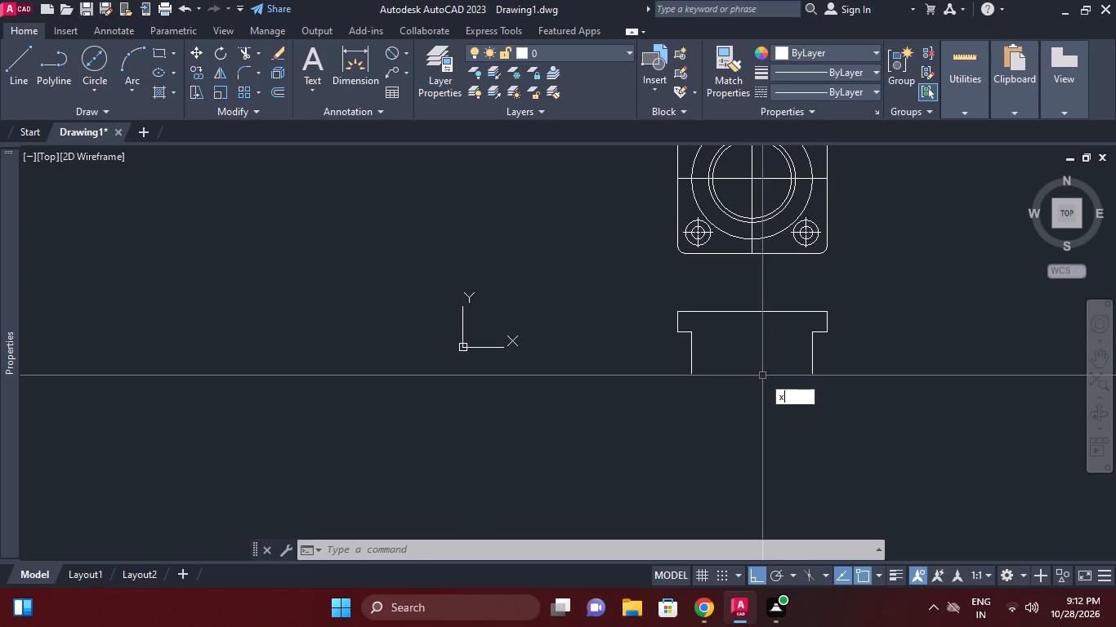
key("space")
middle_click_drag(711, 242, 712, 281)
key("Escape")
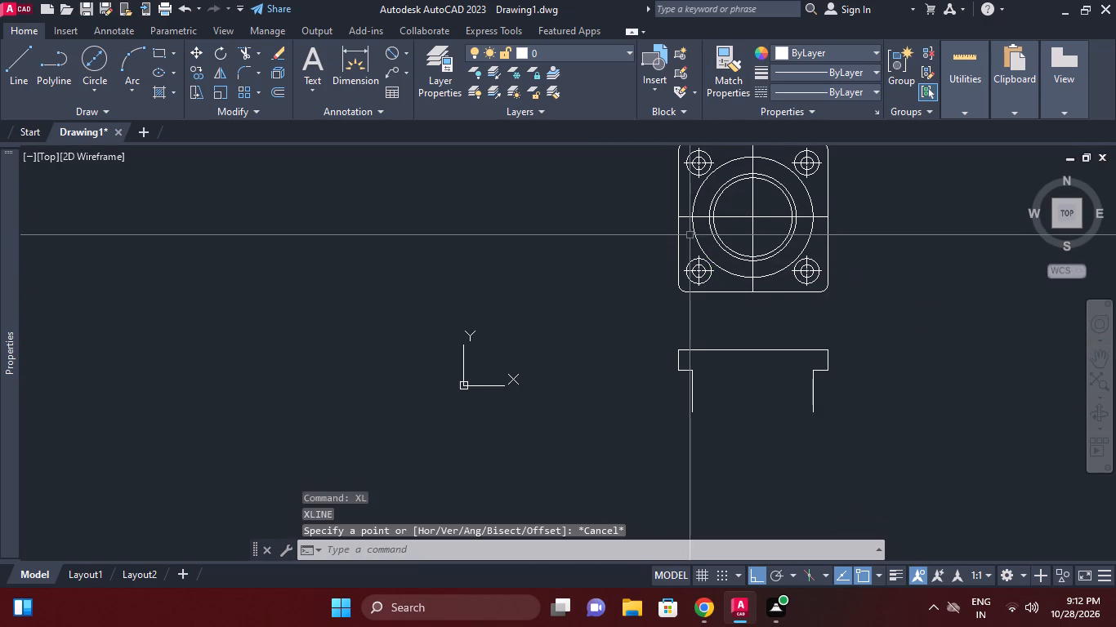
Erase the largest central circle in the top view.
left_click(692, 229)
key("e")
key("space")
Draw vertical construction lines through the left and right quadrants of the outer remaining central circle, down across the front view.
middle_click_drag(725, 242, 723, 263)
scroll(722, 263, "up", 1)
type("xl v")
key("space")
scroll(698, 213, "up", 2)
left_click(697, 230)
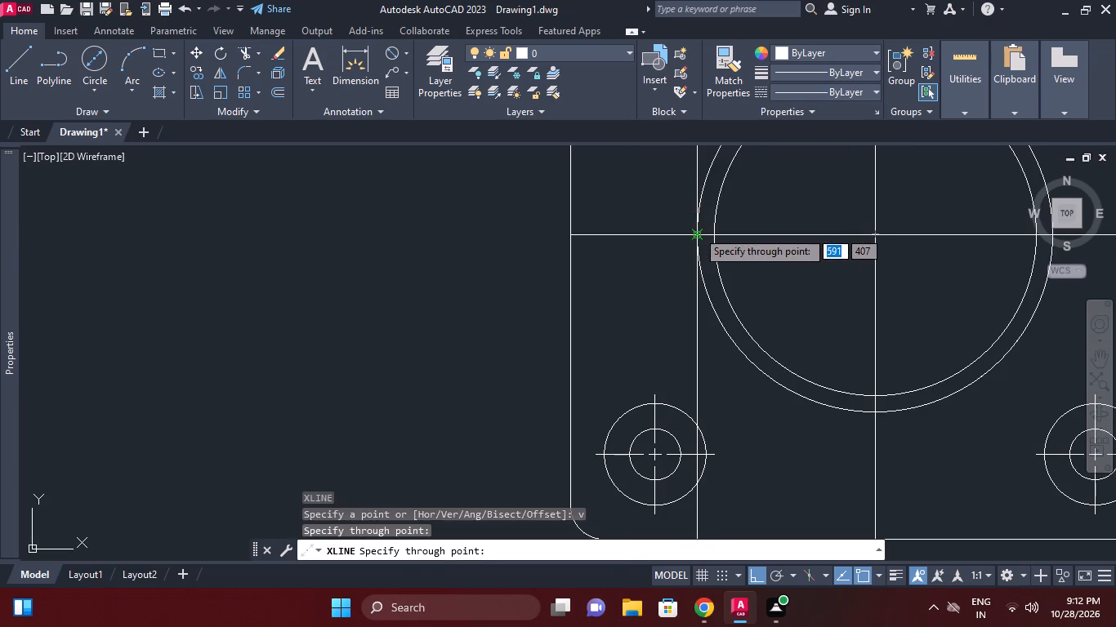
middle_click_drag(873, 284, 708, 320)
left_click(891, 268)
scroll(922, 291, "down", 1)
middle_click_drag(922, 291, 885, 204)
right_click(847, 310)
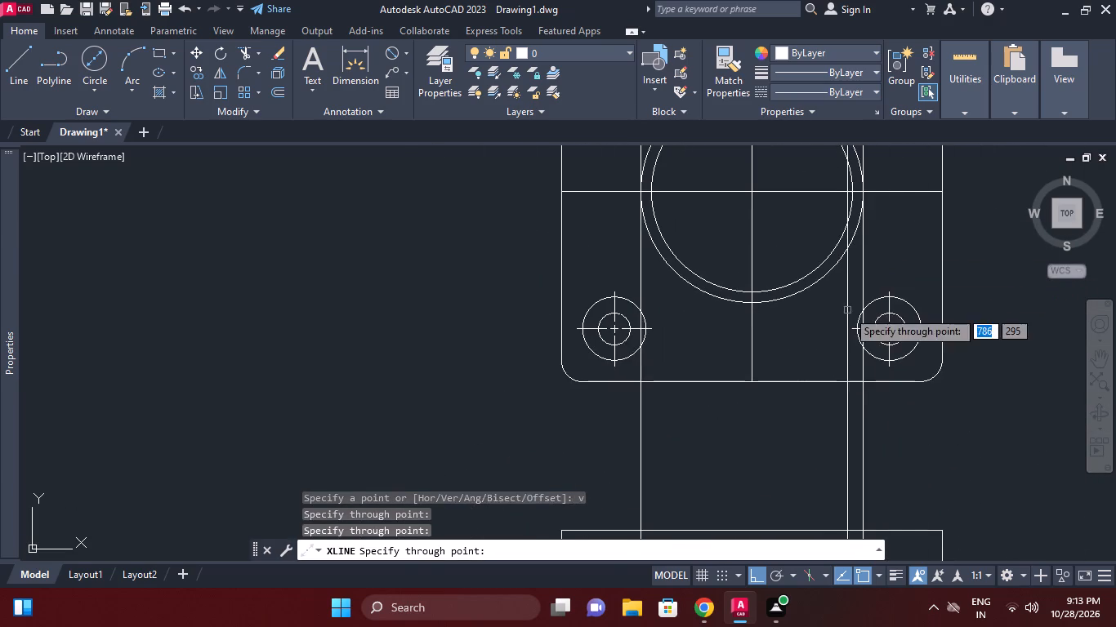
middle_click_drag(873, 382, 838, 233)
scroll(871, 380, "down", 1)
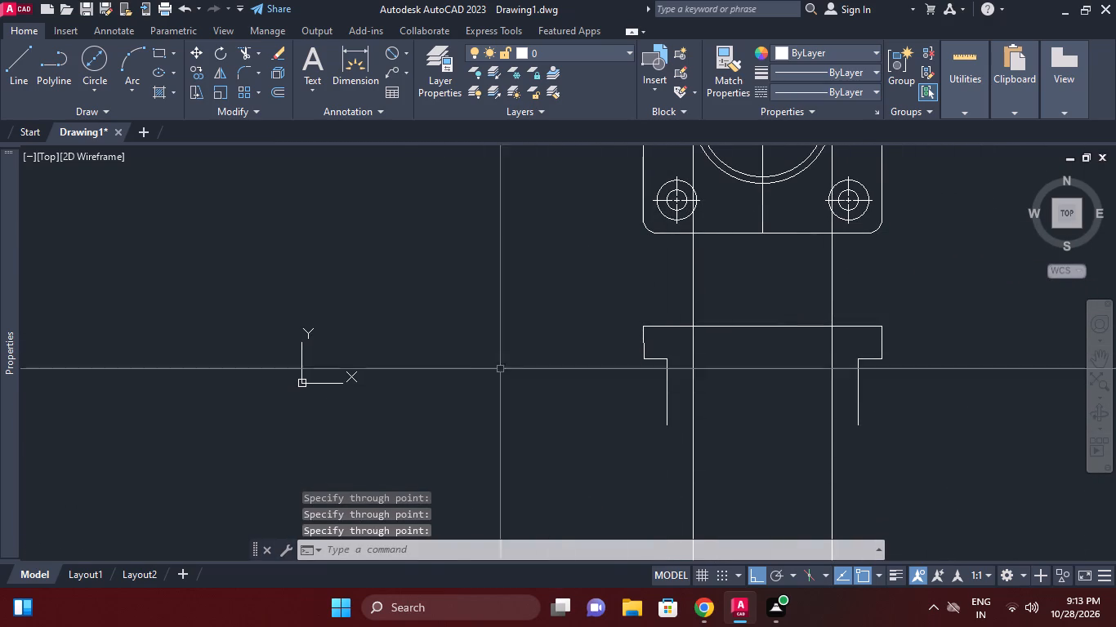
Draw a horizontal construction line through the lower end of the body's left side line in the front view.
key("x")
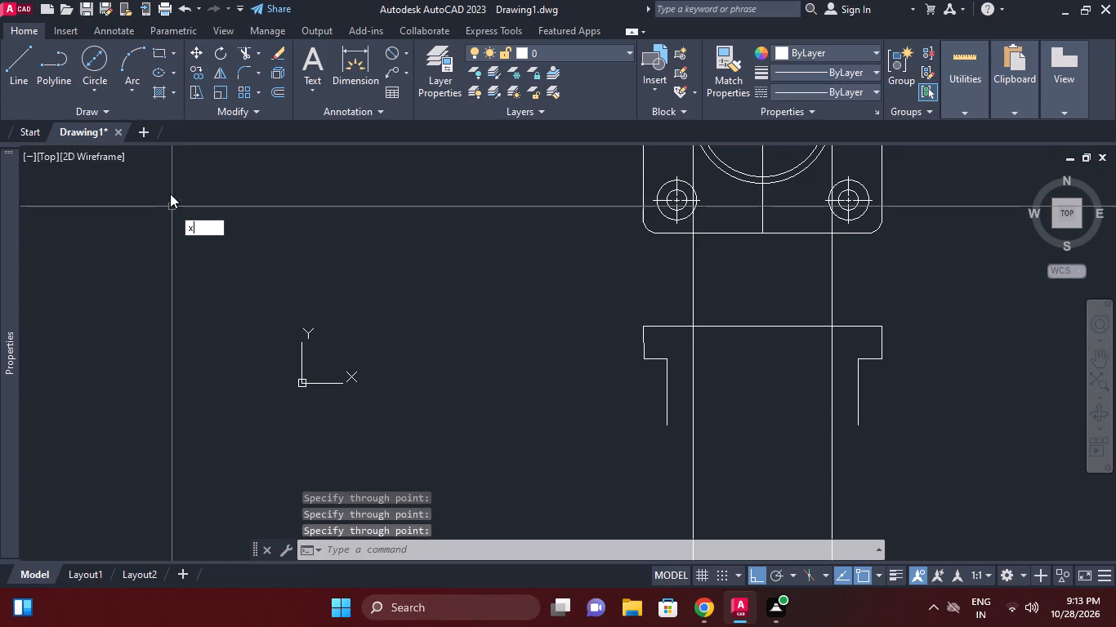
type("l")
key("space")
key("h")
key("space")
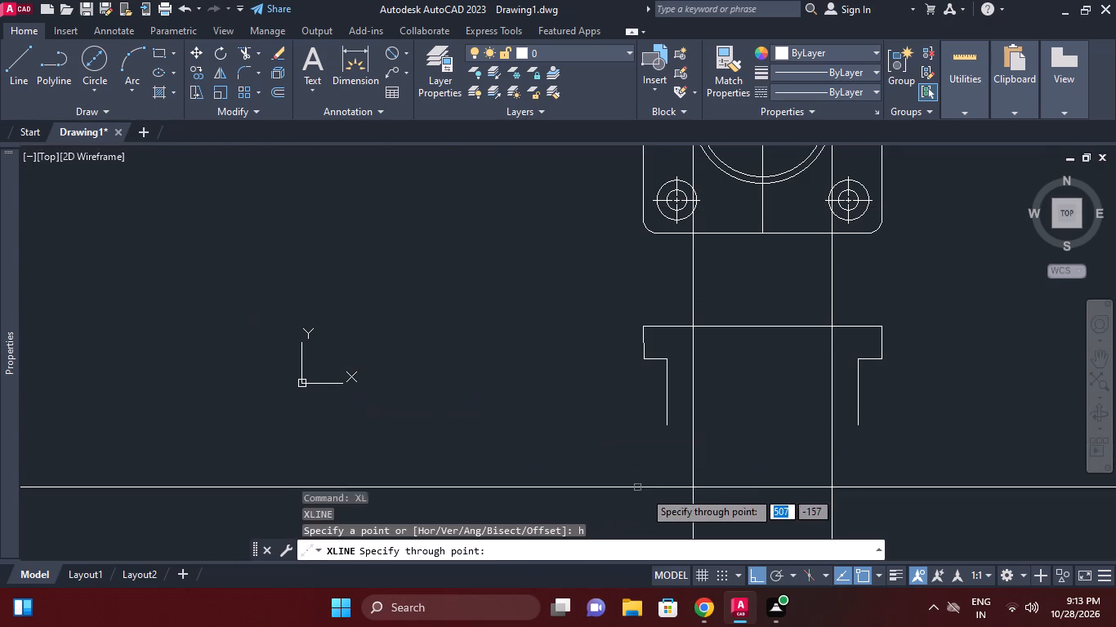
left_click(665, 428)
key("Escape")
middle_click_drag(726, 465, 730, 436)
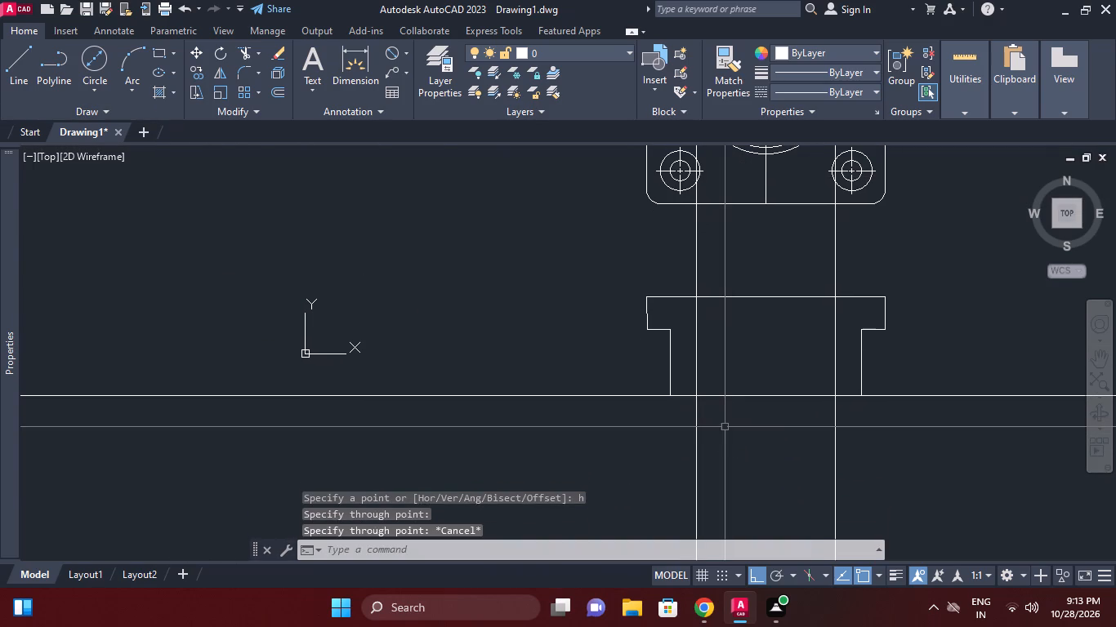
Trim the parts of both vertical construction lines that lie below the horizontal construction line.
left_click(247, 58)
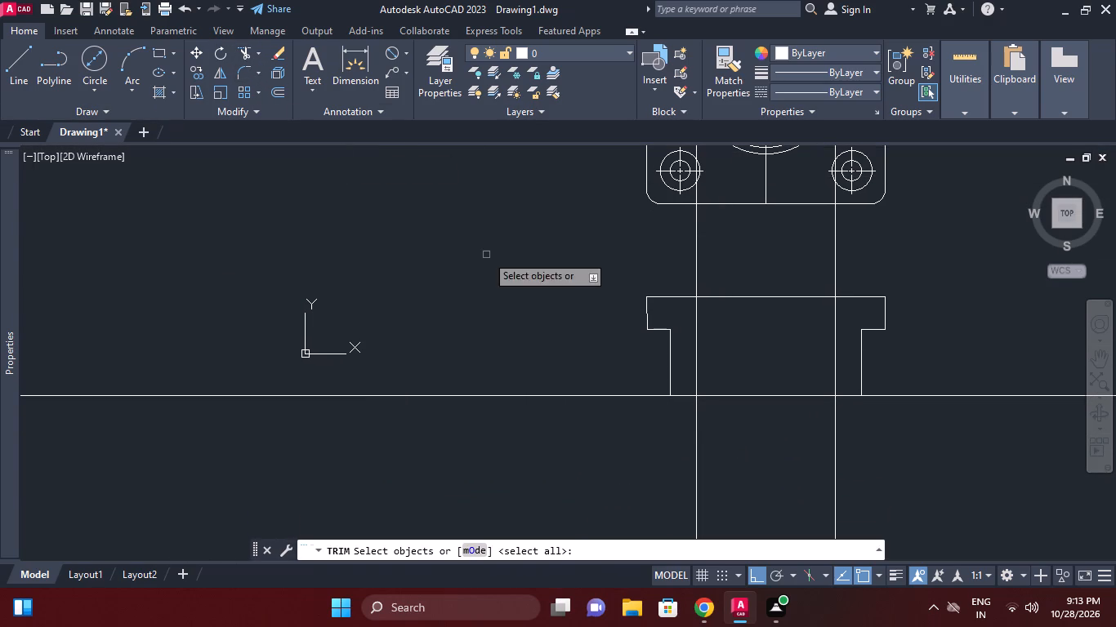
right_click(486, 255)
left_click(553, 270)
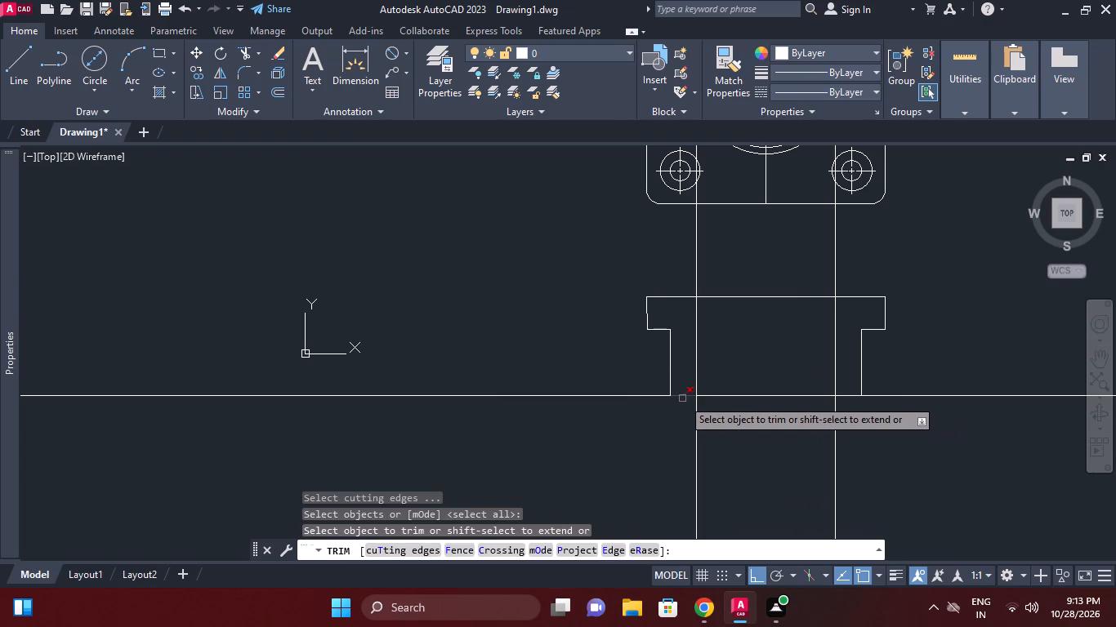
left_click(694, 410)
left_click(837, 424)
right_click(790, 416)
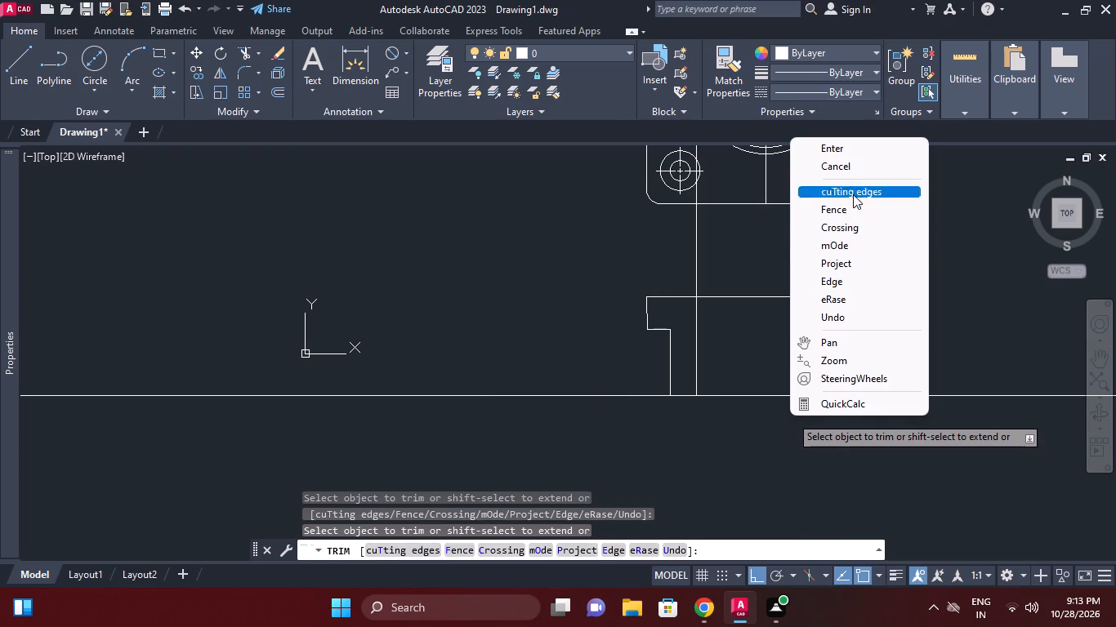
left_click(837, 154)
Trim the parts of both vertical construction lines above the front view, using the flange's top edge as the cutting edge.
left_click(751, 295)
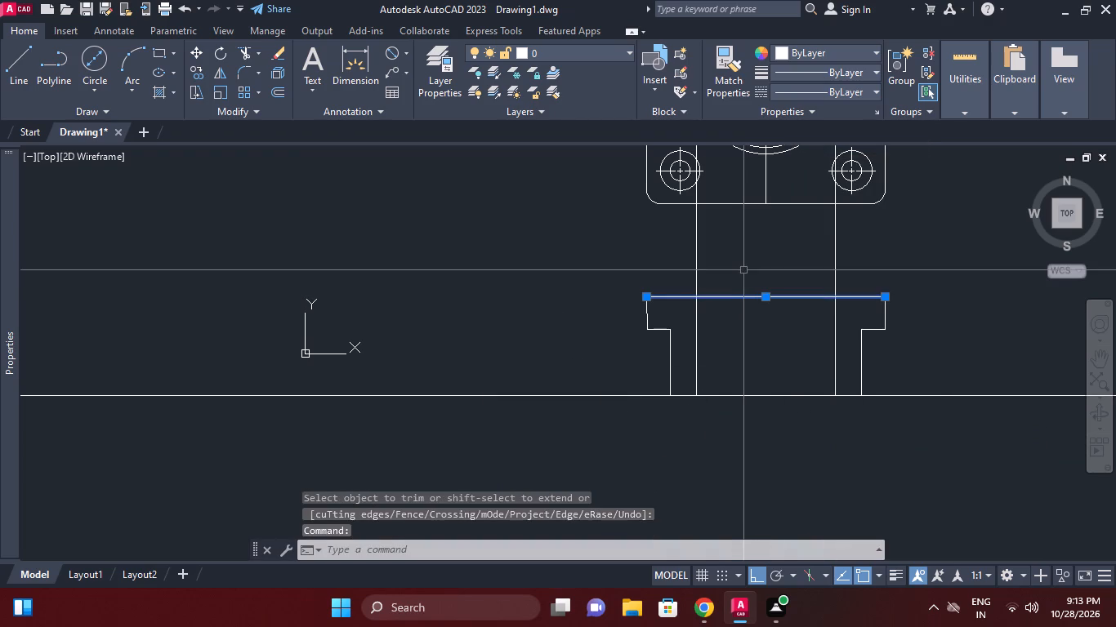
right_click(743, 269)
left_click(802, 172)
left_click(701, 277)
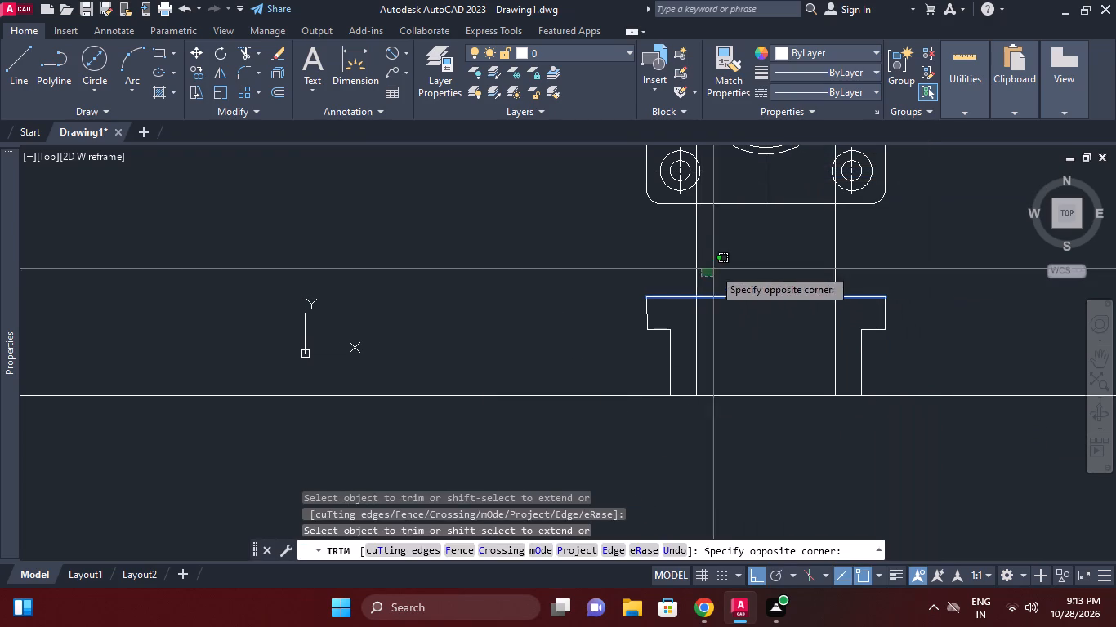
left_click(624, 256)
left_click(864, 269)
left_click(781, 267)
right_click(781, 267)
left_click(818, 277)
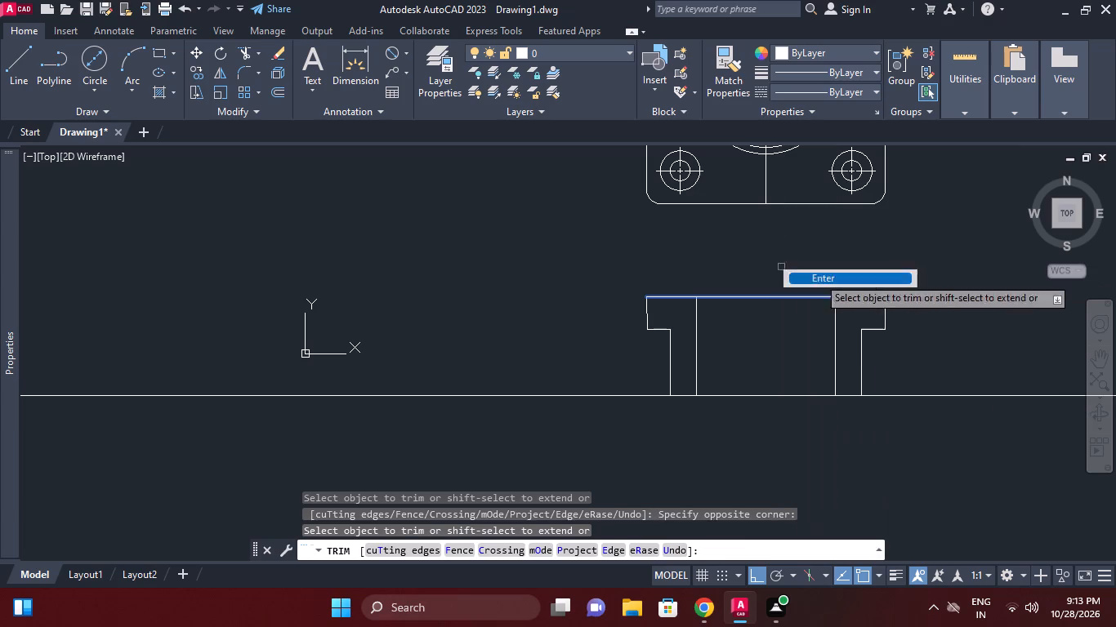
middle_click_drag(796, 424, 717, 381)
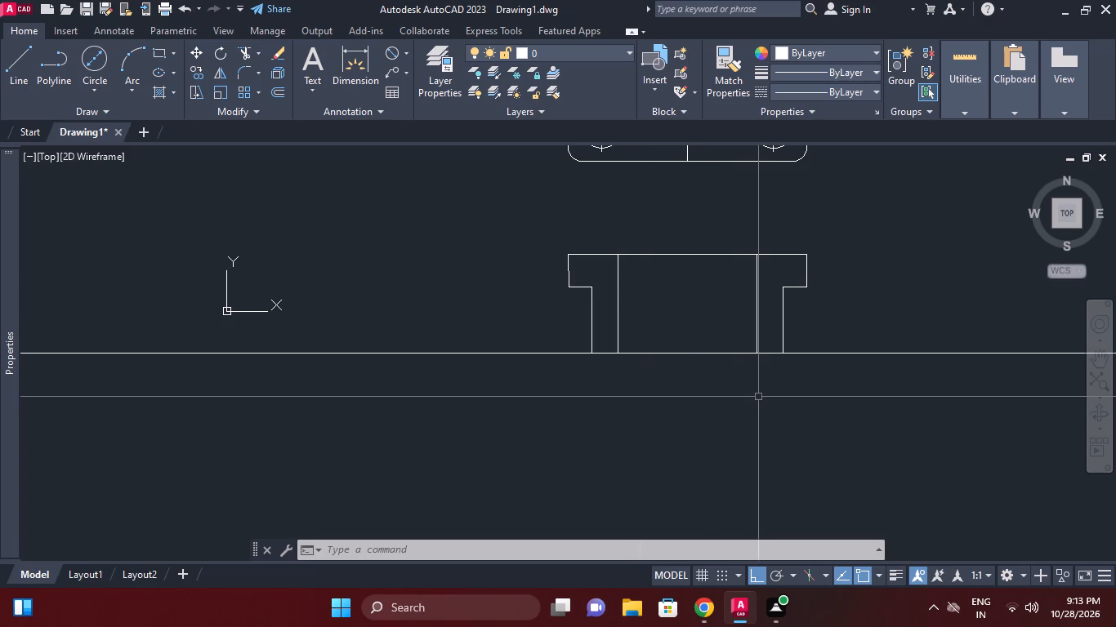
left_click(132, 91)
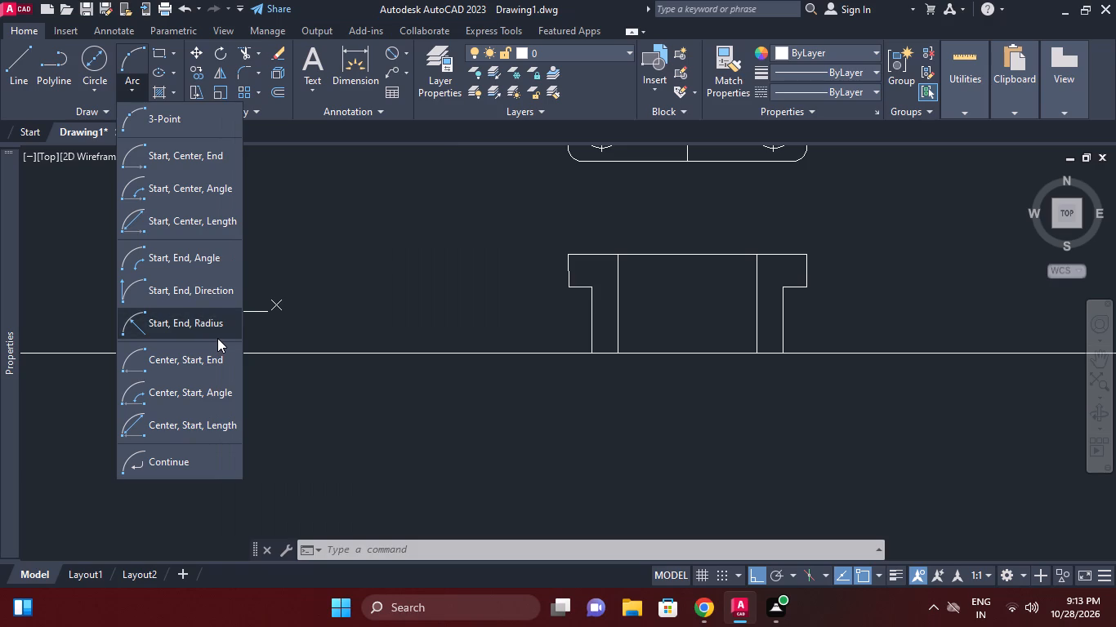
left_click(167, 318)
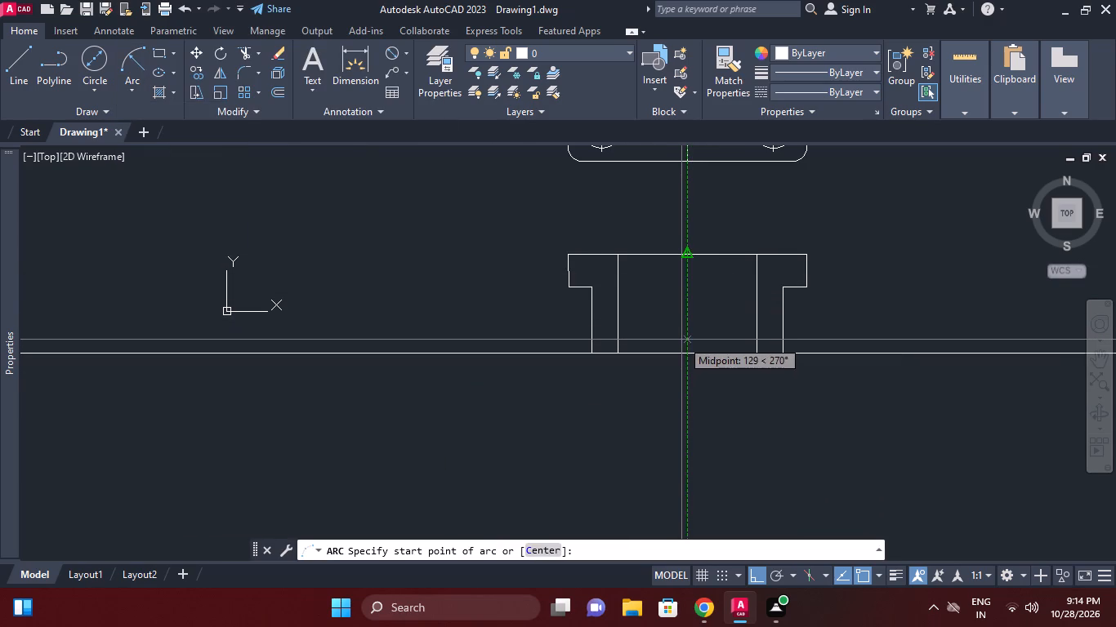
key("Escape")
Draw a vertical centre line from the midpoint of the flange's top edge down to the horizontal construction line.
type("l")
key("space")
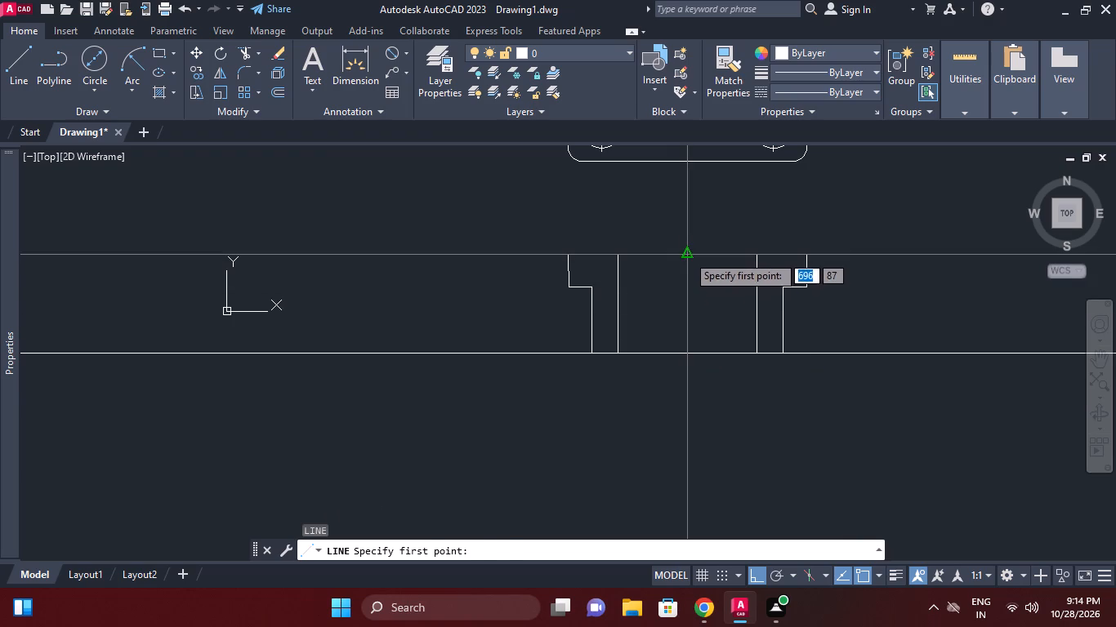
left_click(687, 255)
left_click(685, 351)
key("Escape")
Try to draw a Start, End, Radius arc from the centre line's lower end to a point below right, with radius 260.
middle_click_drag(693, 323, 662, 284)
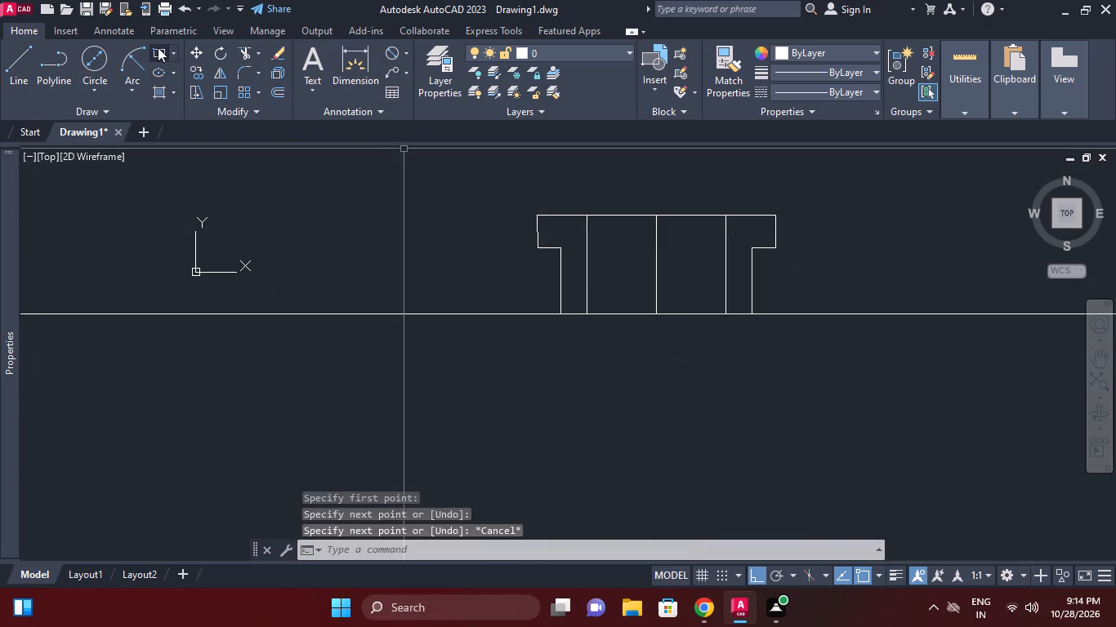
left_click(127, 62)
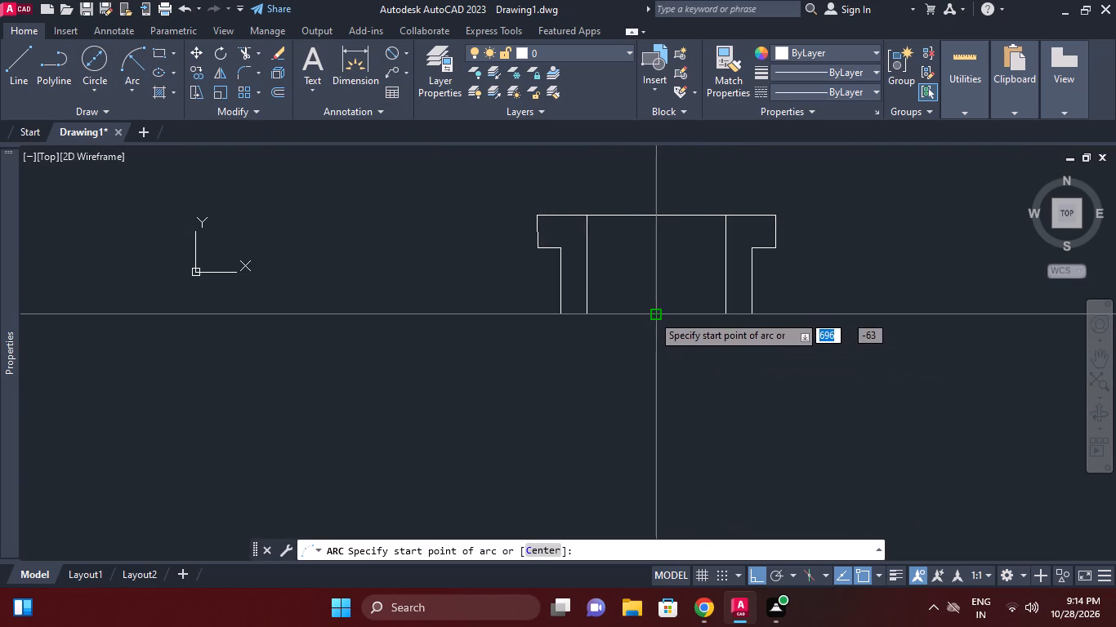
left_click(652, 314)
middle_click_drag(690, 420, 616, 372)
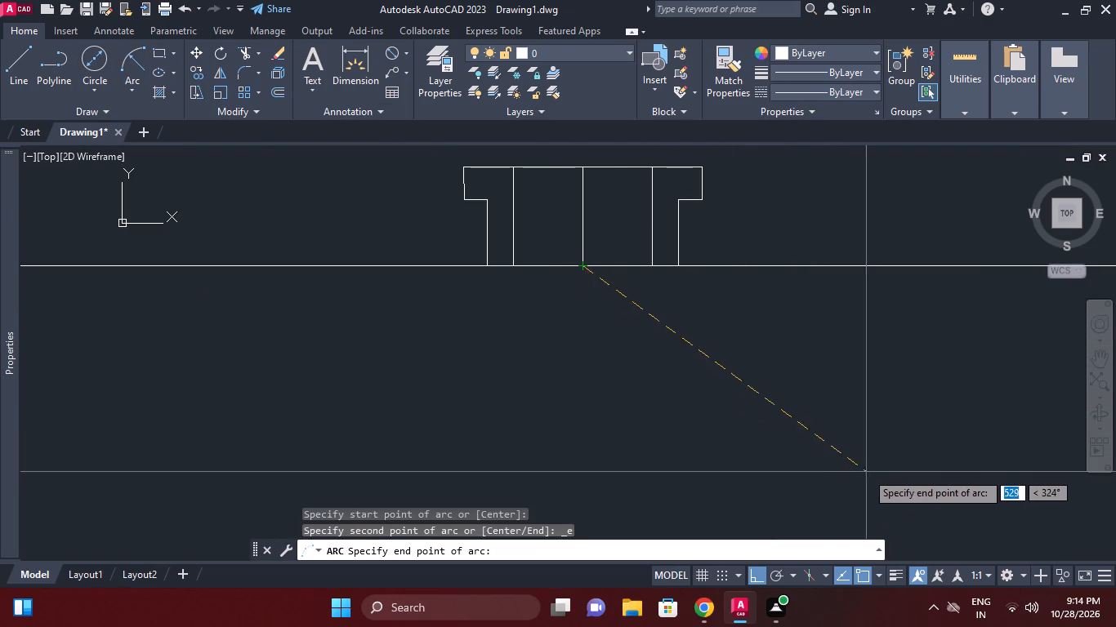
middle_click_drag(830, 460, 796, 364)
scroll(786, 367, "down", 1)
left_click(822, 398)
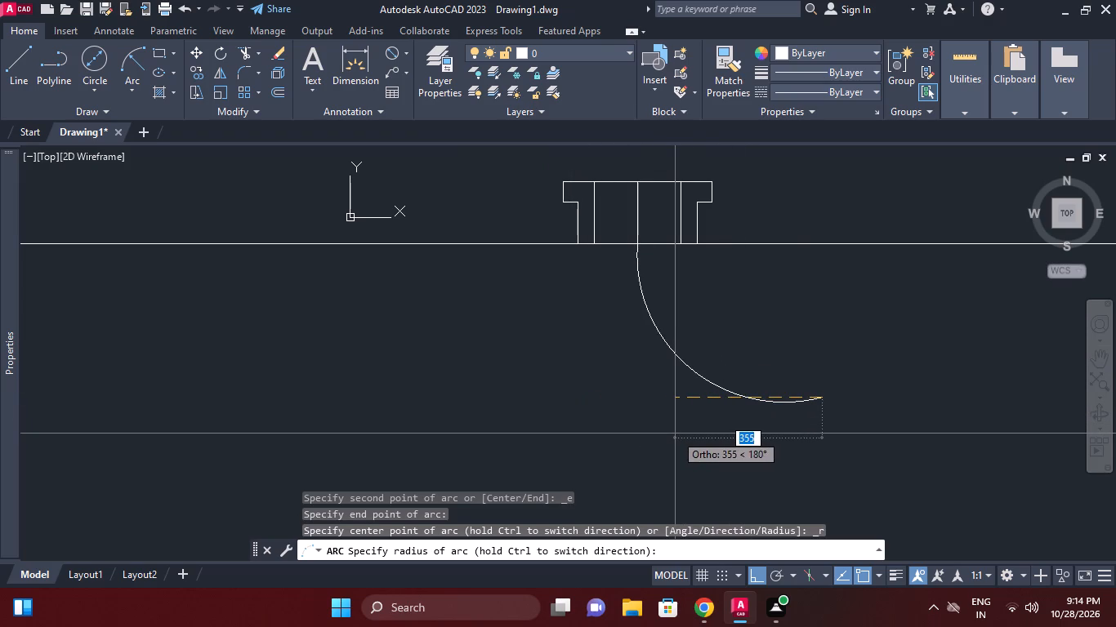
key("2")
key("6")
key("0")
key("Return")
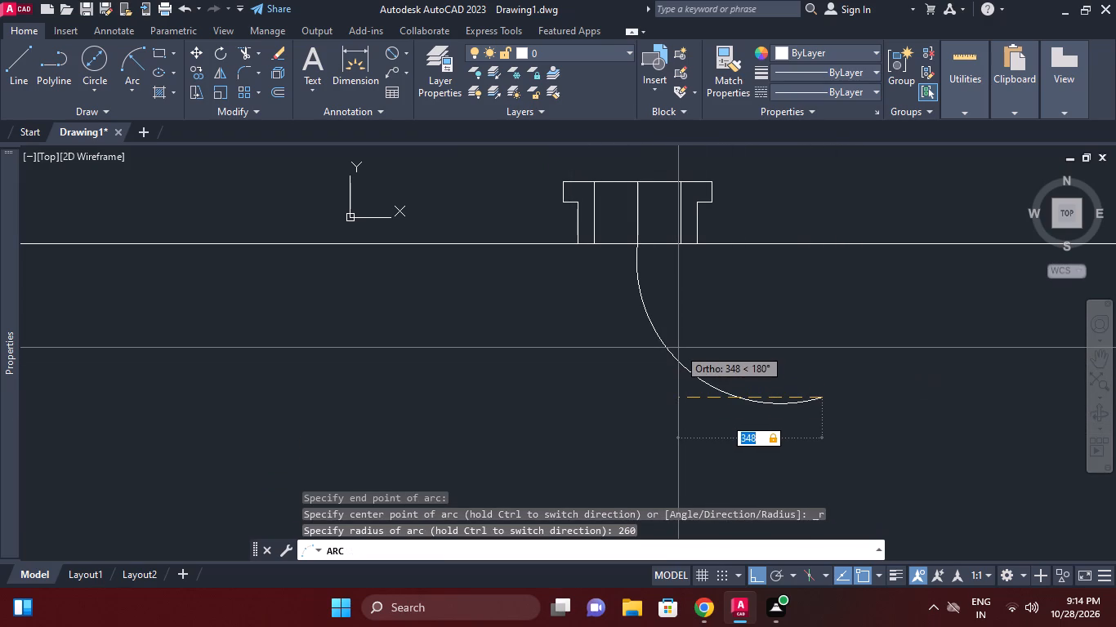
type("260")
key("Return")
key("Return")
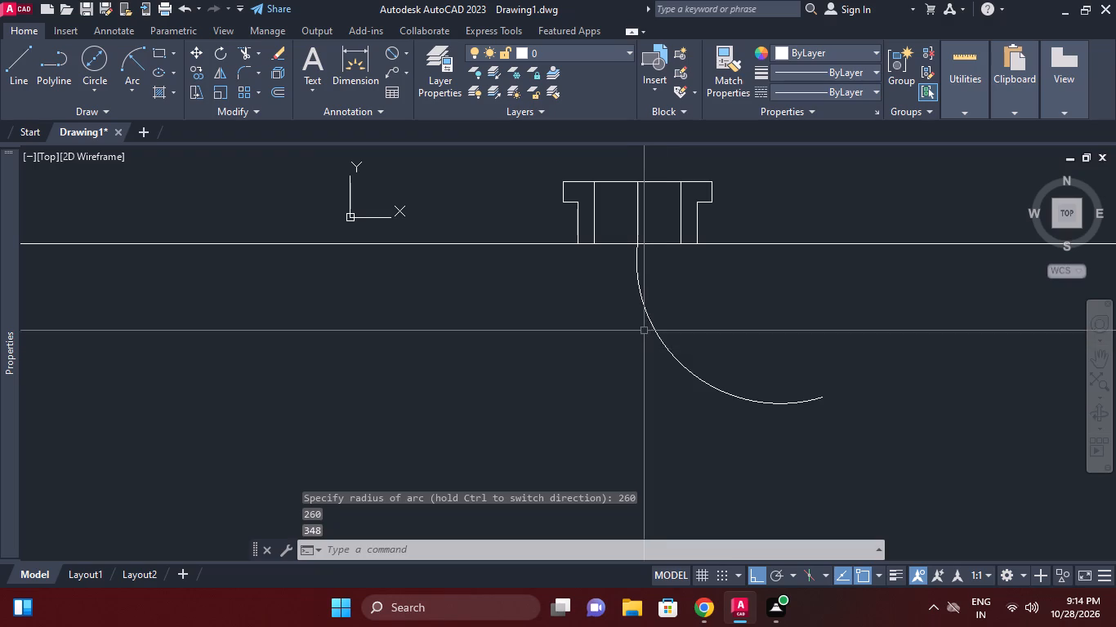
Check the new arc's radius with a radius dimension, without placing the dimension.
scroll(637, 268, "up", 3)
scroll(673, 263, "down", 2)
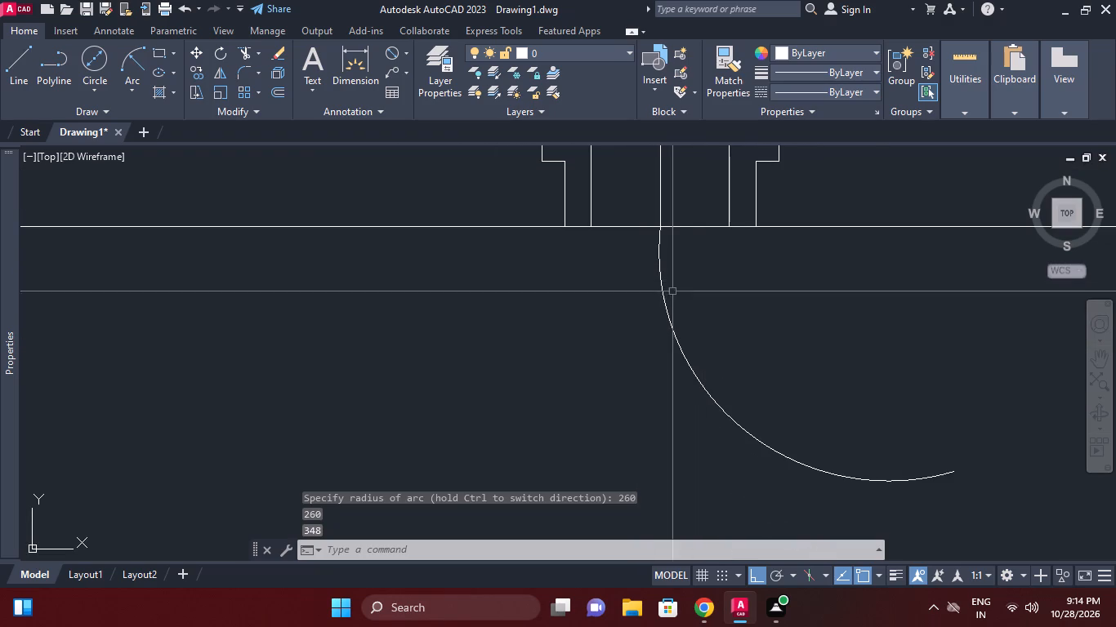
key("d")
type("im")
key("r")
key("space")
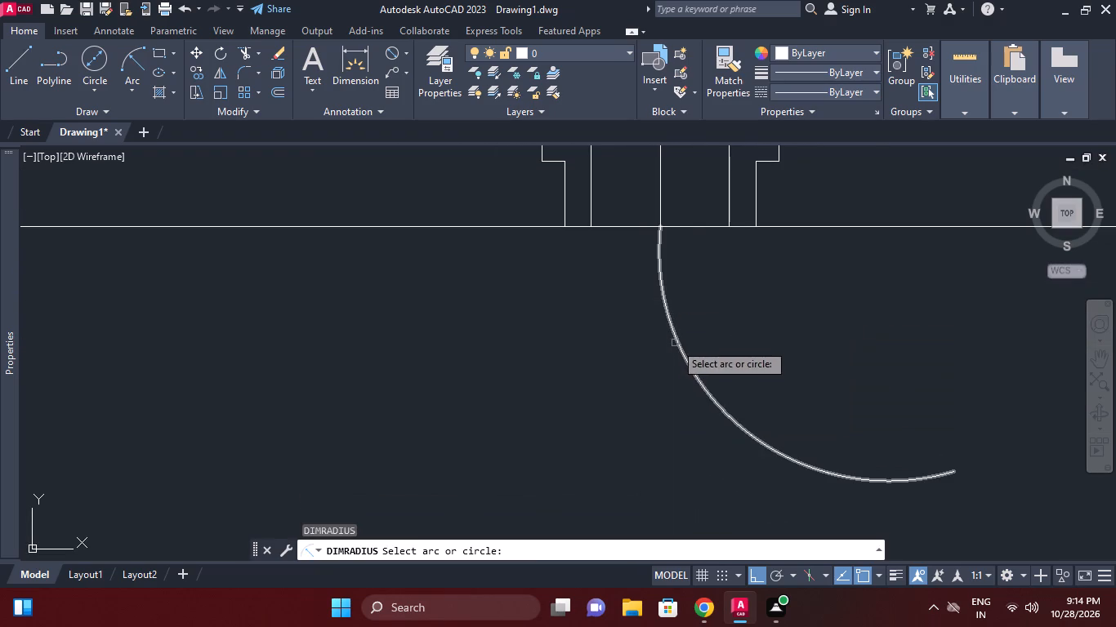
left_click(677, 340)
scroll(656, 352, "up", 4)
key("Escape")
scroll(672, 342, "down", 2)
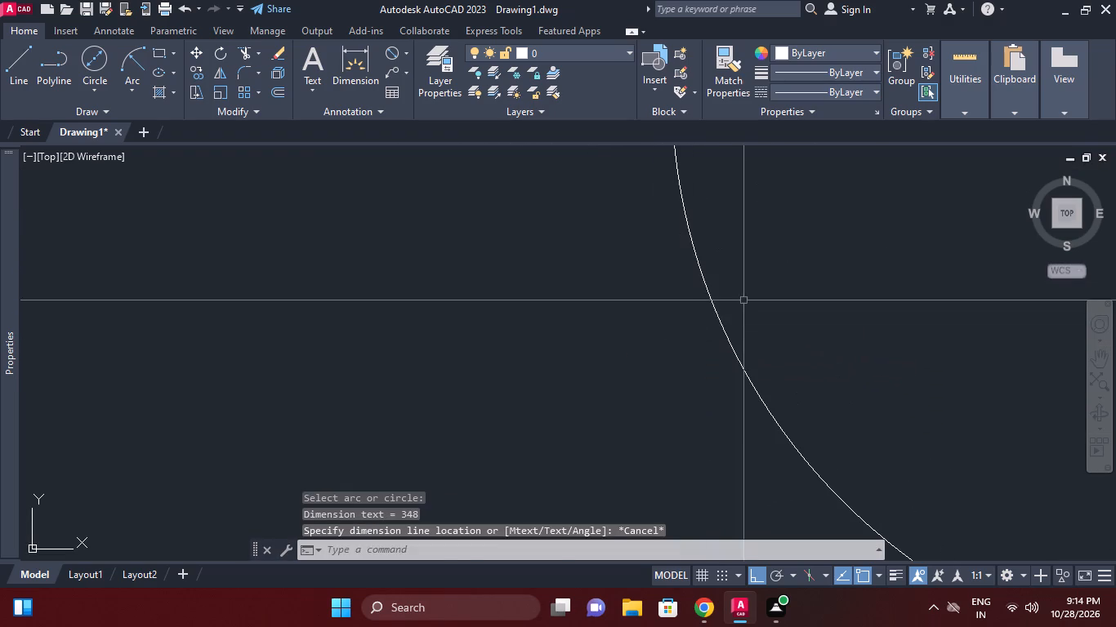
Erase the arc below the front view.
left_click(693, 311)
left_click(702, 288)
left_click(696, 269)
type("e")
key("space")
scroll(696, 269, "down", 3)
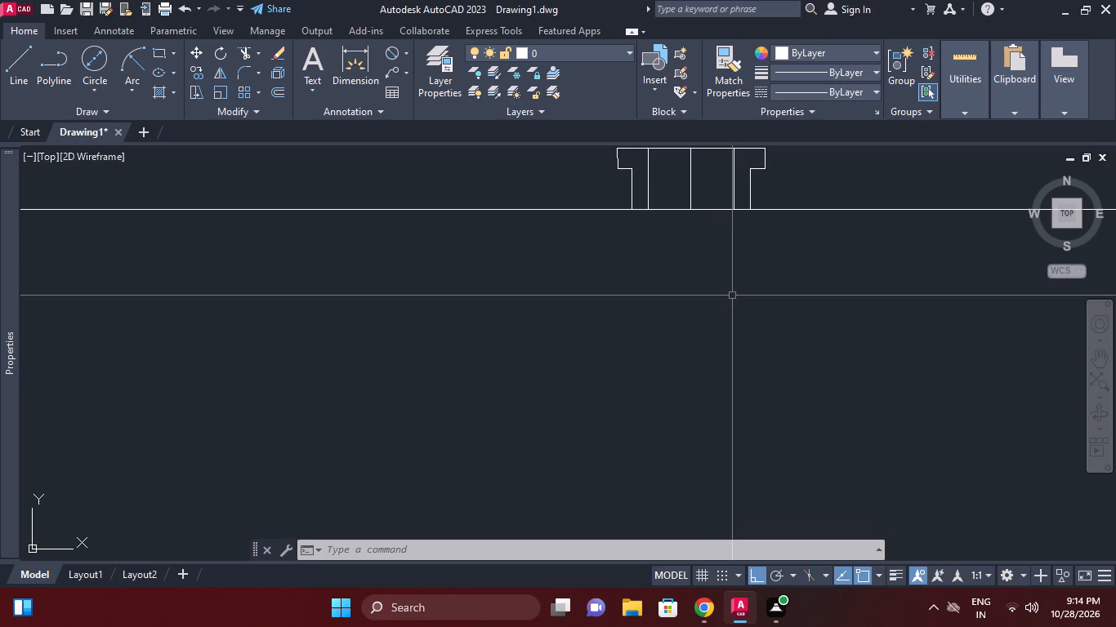
Examine the flange's left edge line in the front view.
middle_click_drag(712, 302, 694, 302)
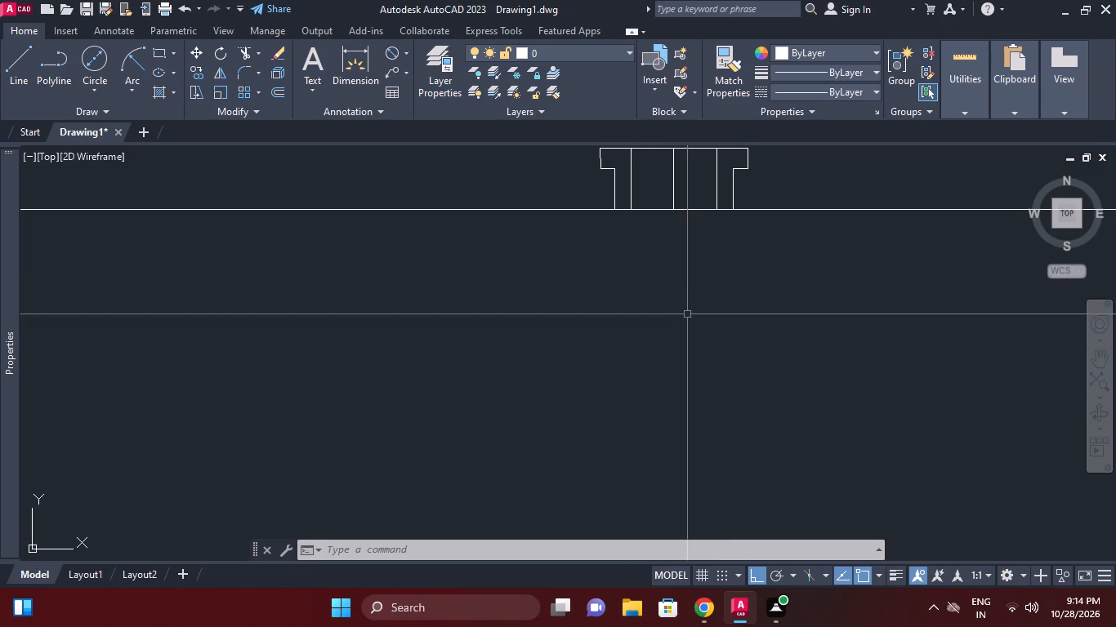
middle_click_drag(734, 300, 734, 307)
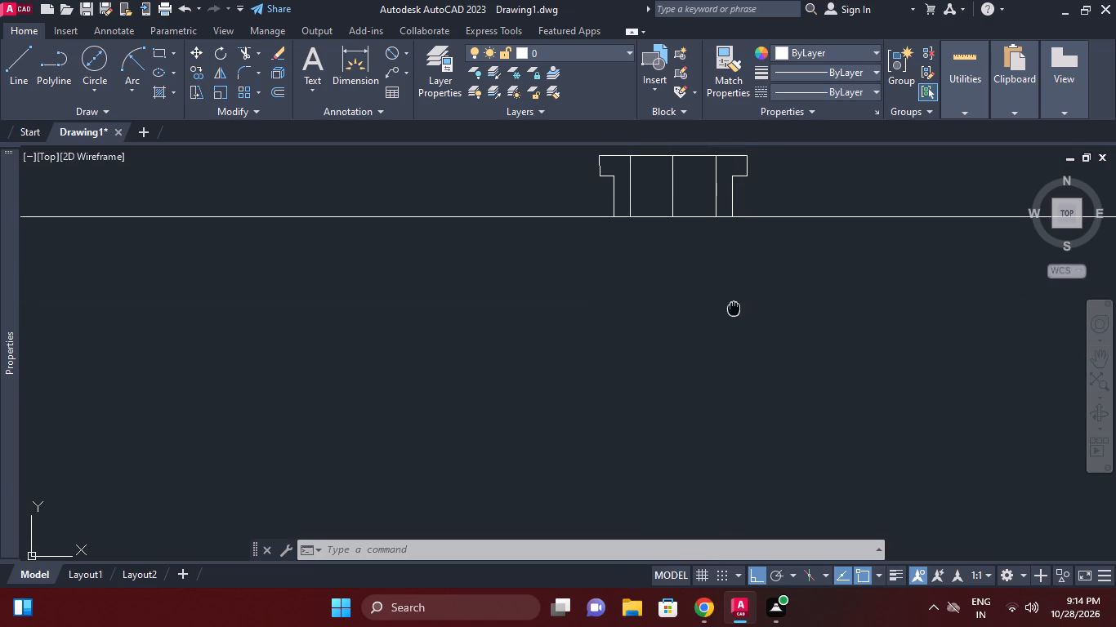
middle_click_drag(734, 307, 734, 308)
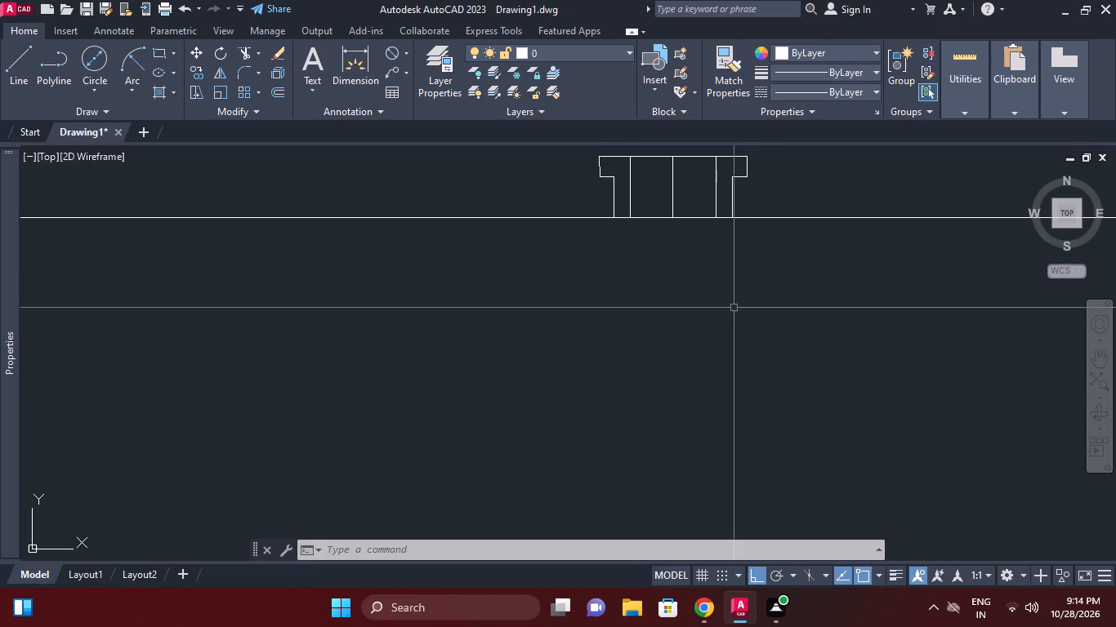
middle_click_drag(734, 308, 729, 346)
scroll(607, 203, "up", 3)
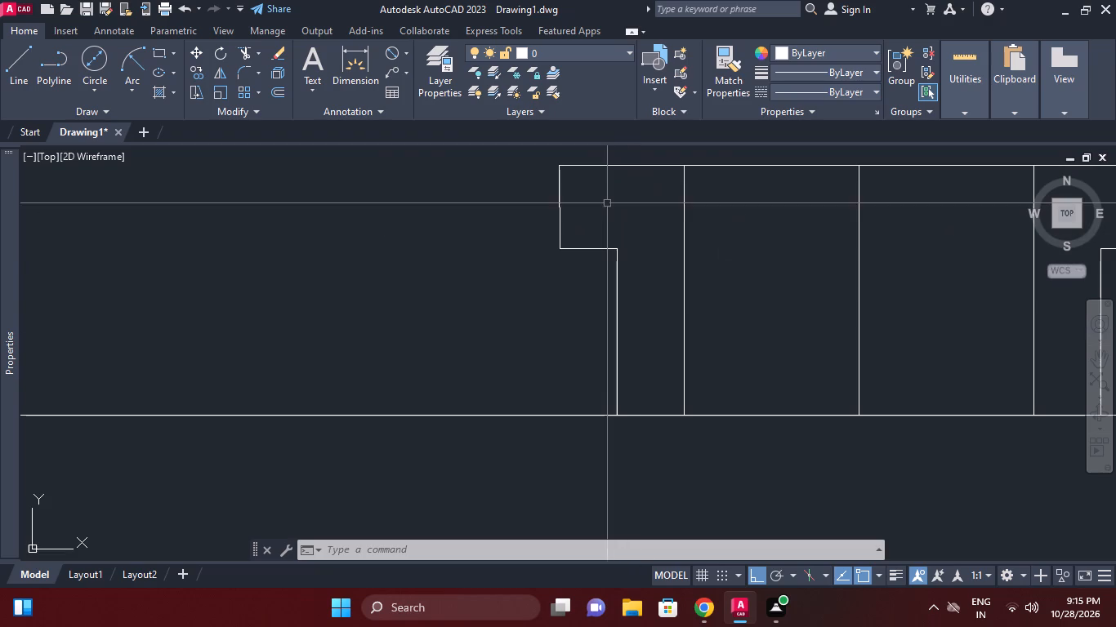
left_click(556, 238)
scroll(574, 225, "up", 1)
middle_click_drag(574, 225, 581, 250)
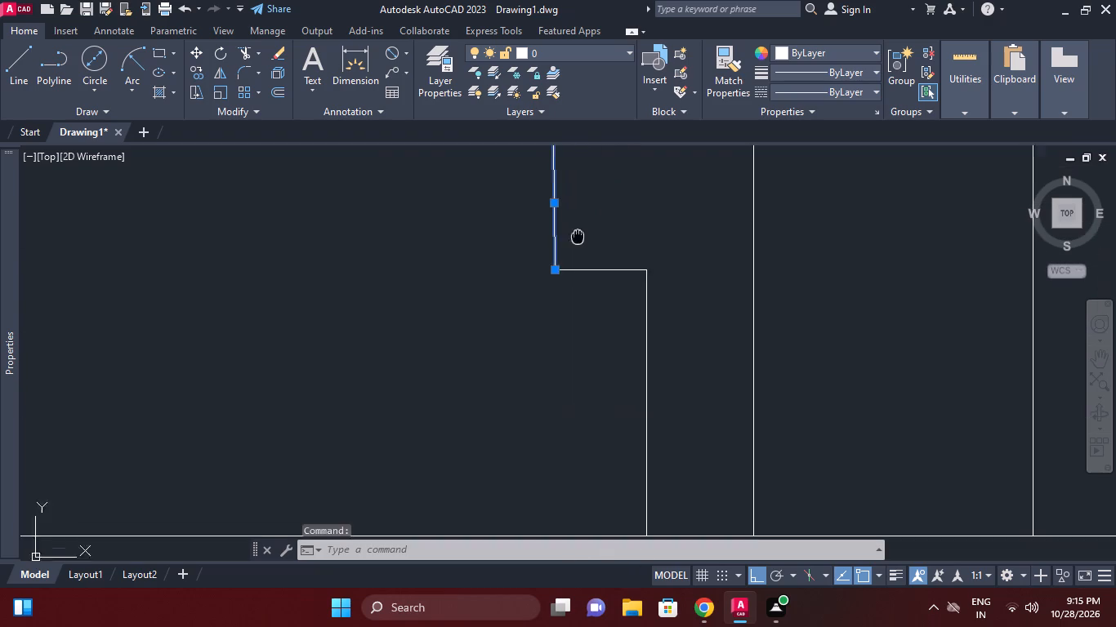
middle_click_drag(581, 250, 609, 322)
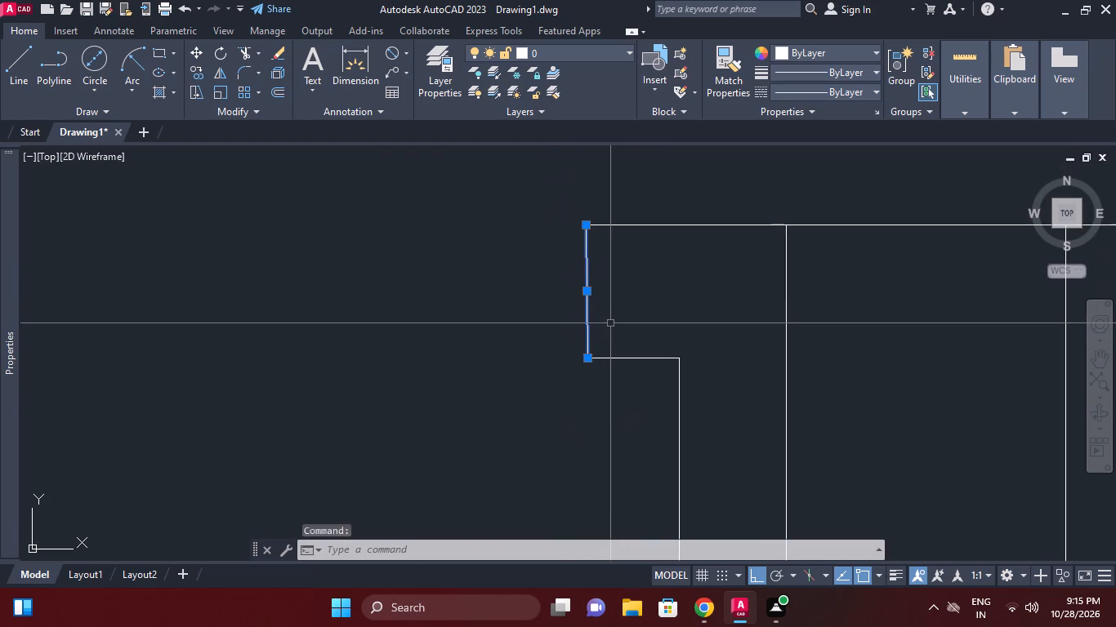
key("Escape")
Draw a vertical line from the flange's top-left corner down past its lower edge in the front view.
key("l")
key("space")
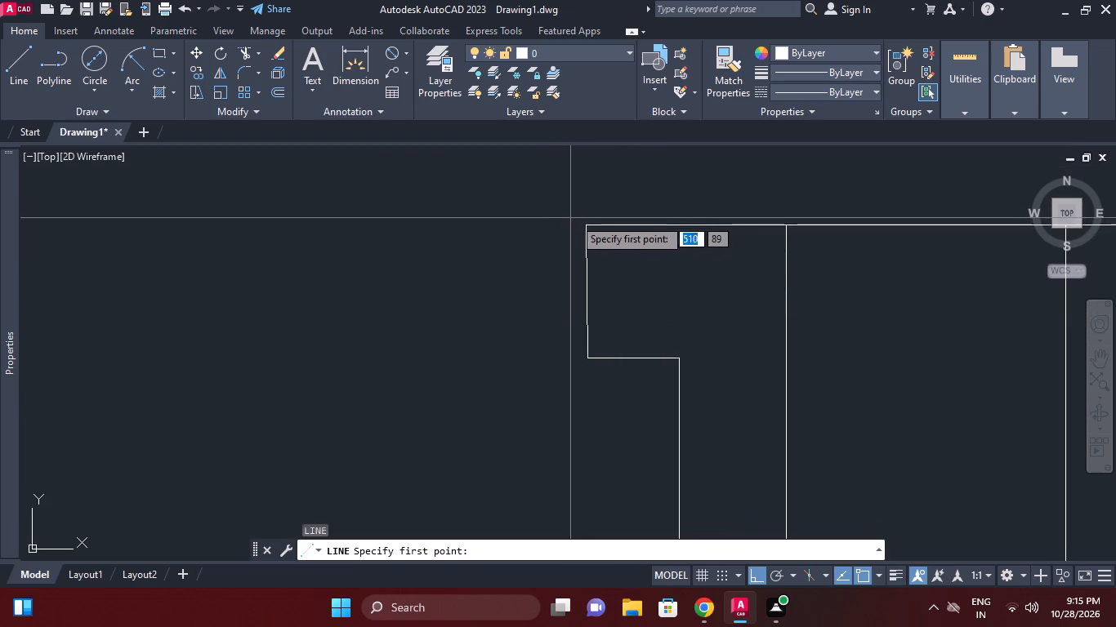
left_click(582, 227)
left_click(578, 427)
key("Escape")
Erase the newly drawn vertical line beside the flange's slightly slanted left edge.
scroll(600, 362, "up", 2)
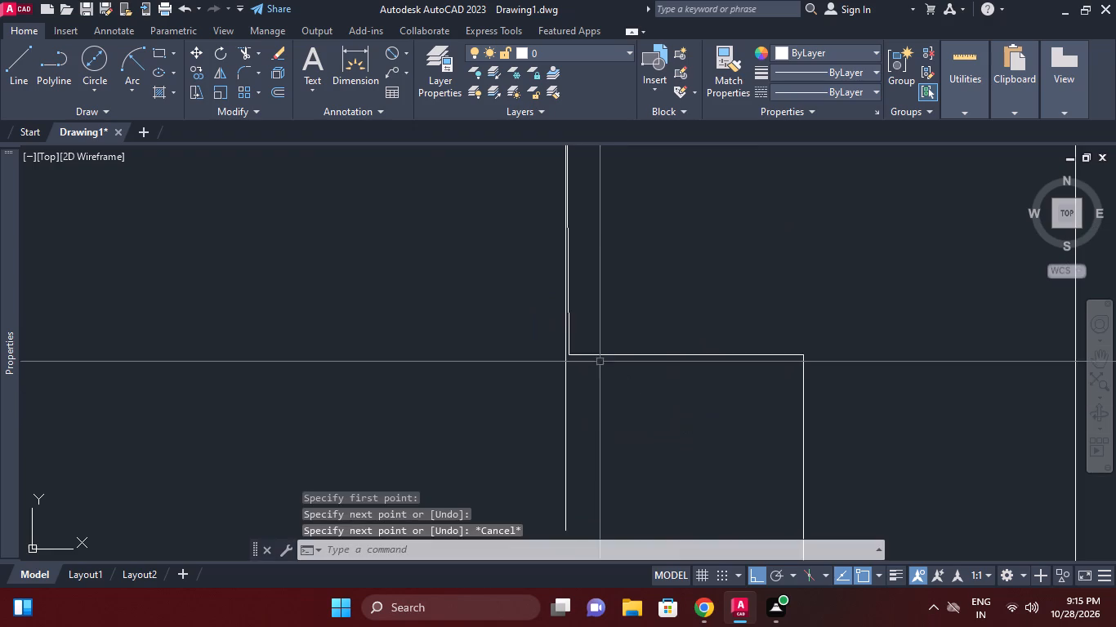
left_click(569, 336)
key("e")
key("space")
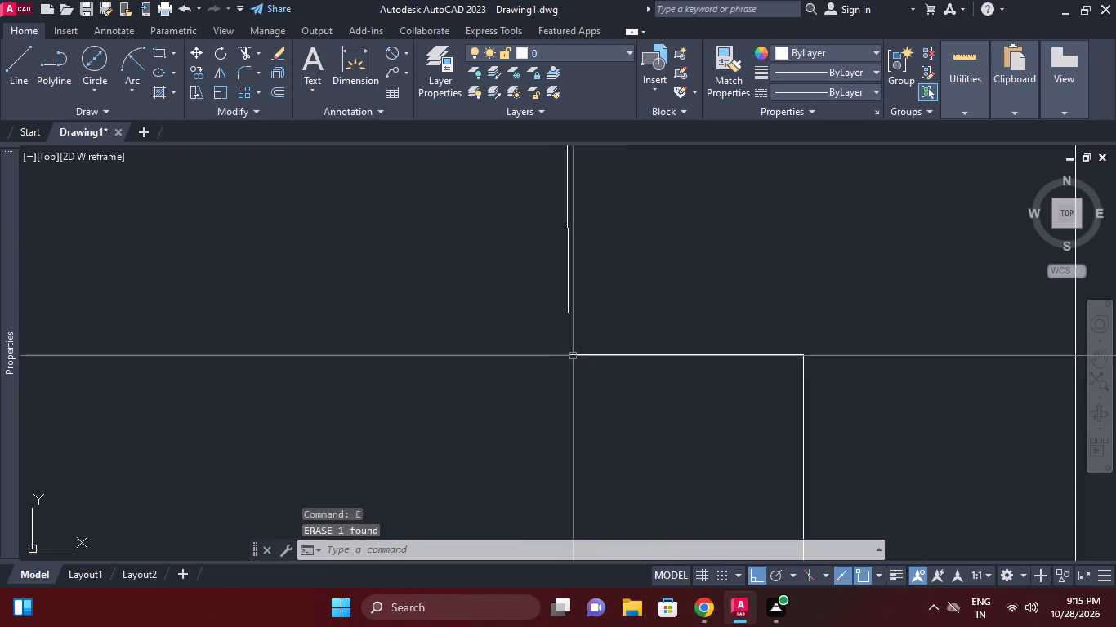
Undo the erasure of the vertical line beside the flange's left edge in the front view.
key("ctrl+z")
Erase the slightly slanted left edge line of the flange, keeping the vertical line beside it.
scroll(569, 351, "up", 2)
right_click(596, 325)
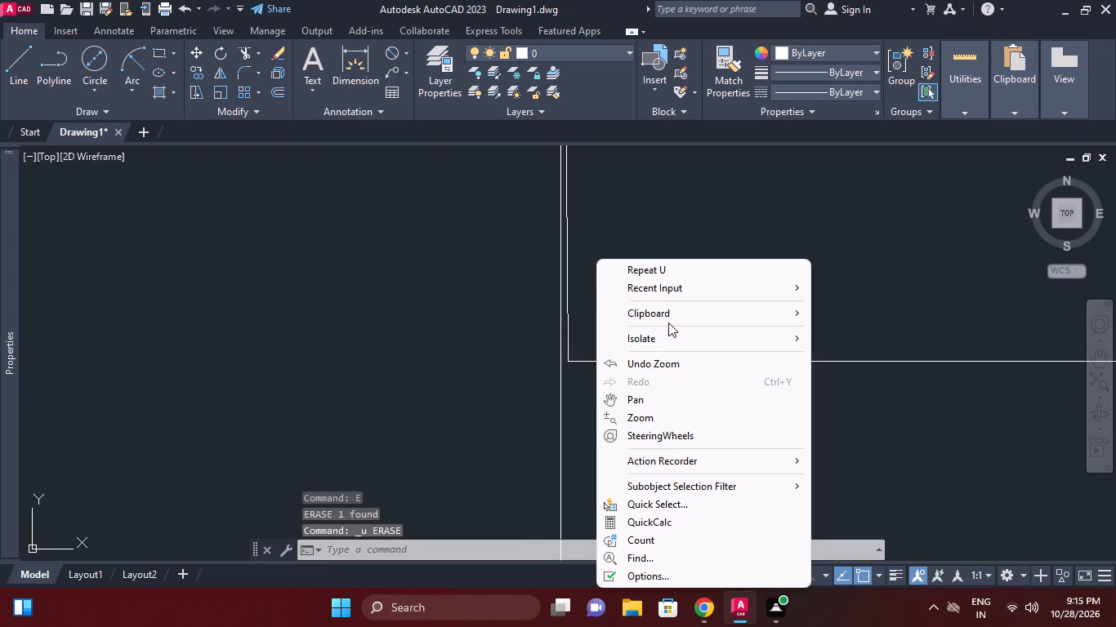
key("Escape")
key("Escape")
left_click(569, 318)
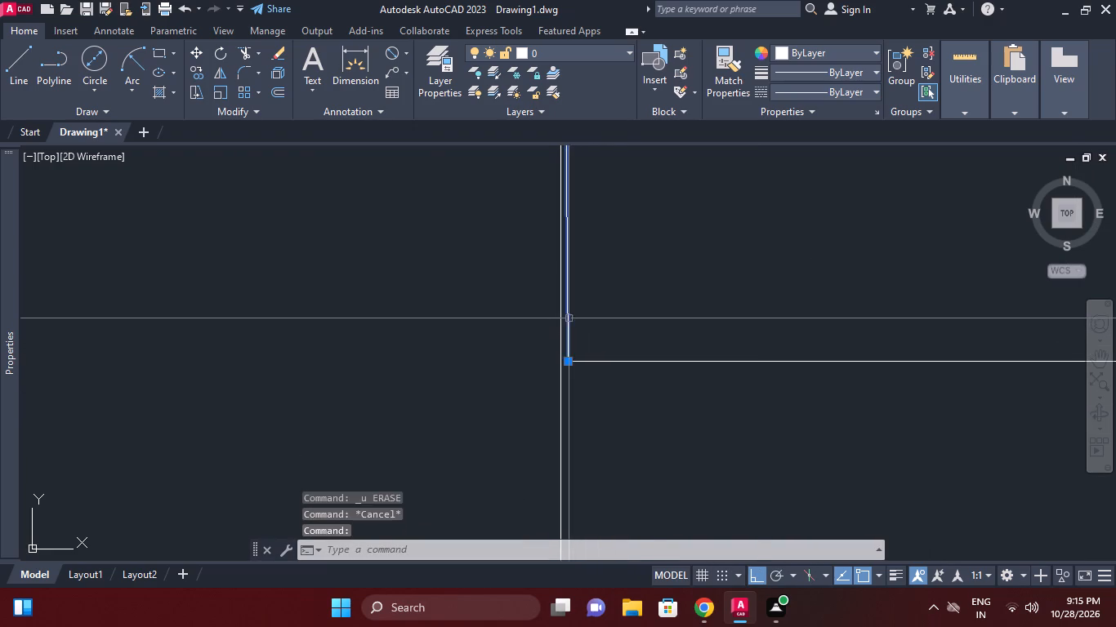
right_click(572, 313)
left_click(610, 273)
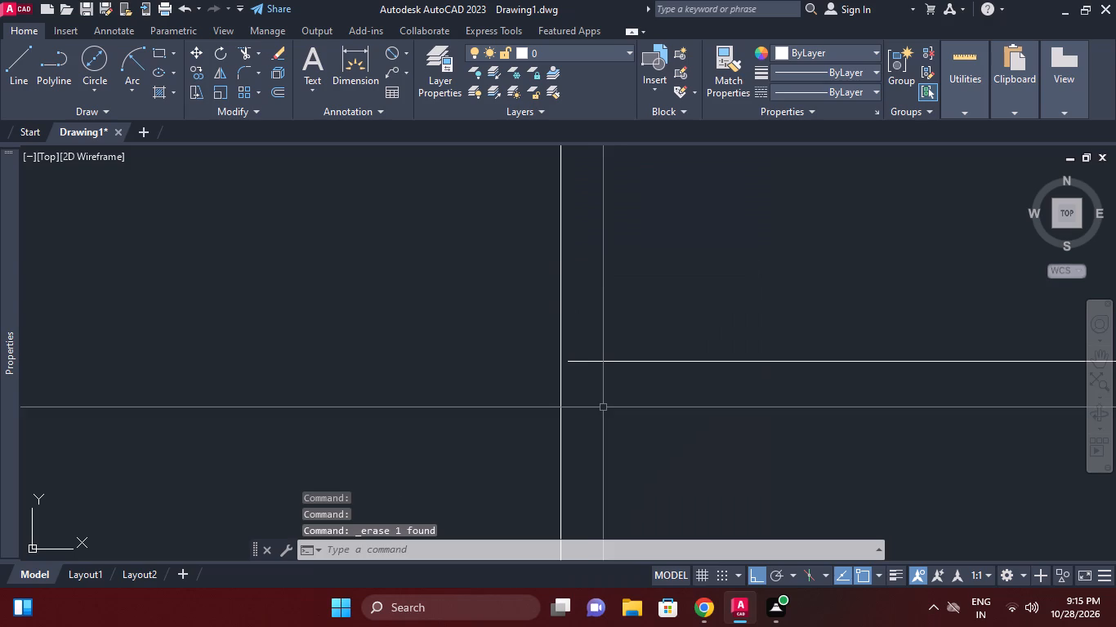
Extend the flange's left lower edge to meet the vertical line in the front view.
type("ex")
key("space")
left_click(588, 409, "ctrl")
left_click(552, 393)
key("space")
left_click(649, 380)
left_click(644, 321)
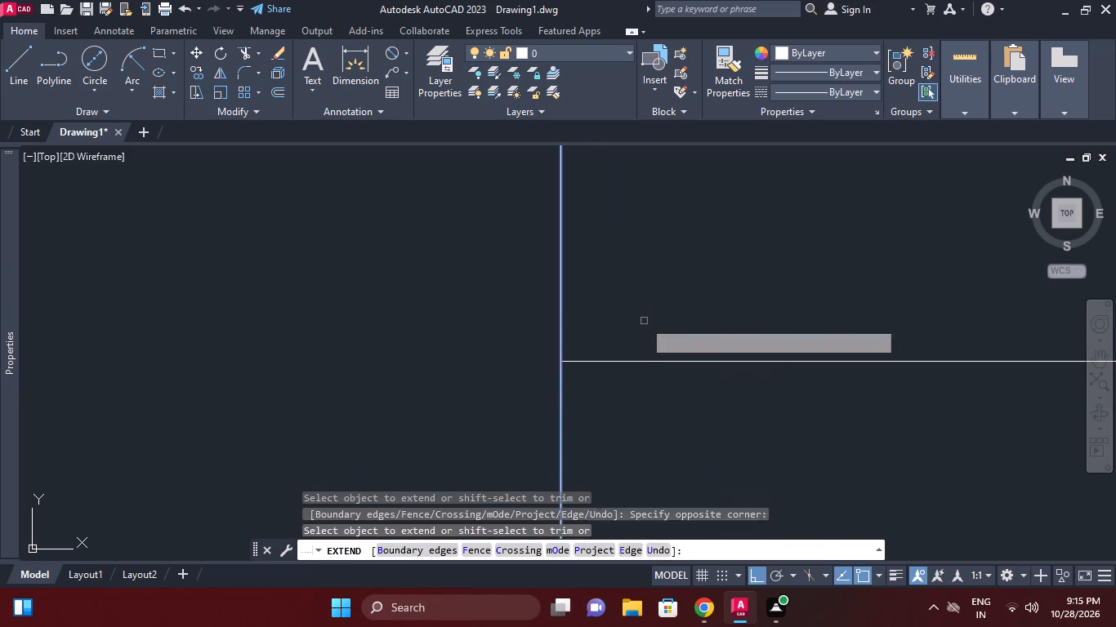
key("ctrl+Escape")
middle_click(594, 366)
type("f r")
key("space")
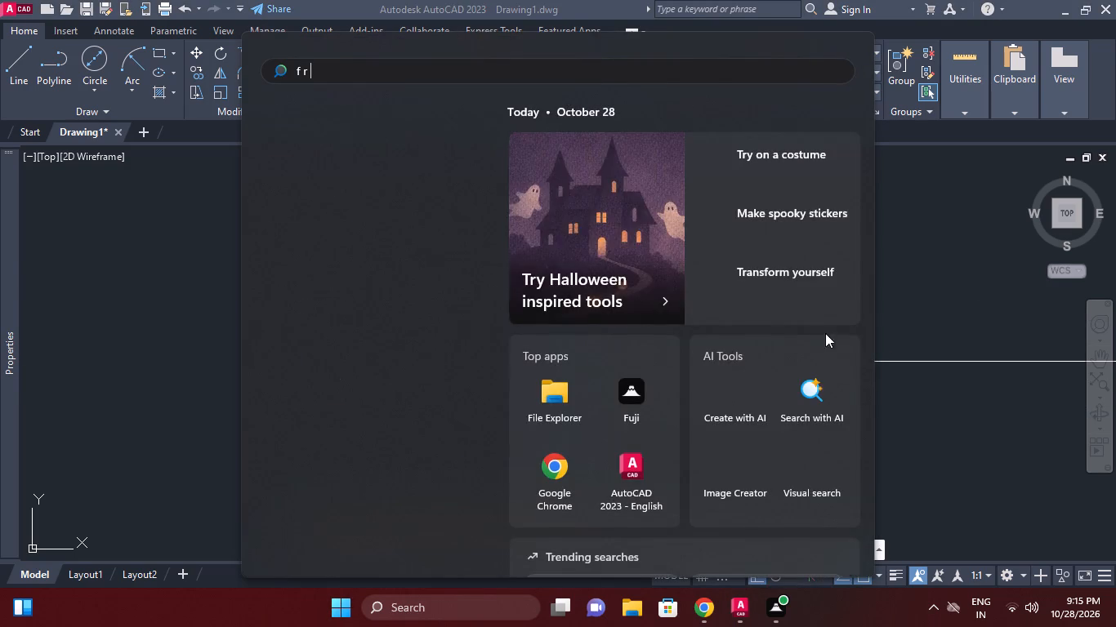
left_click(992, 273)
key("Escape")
Fillet the vertical line and the flange's left lower edge with radius 0 to form a sharp corner.
key("f")
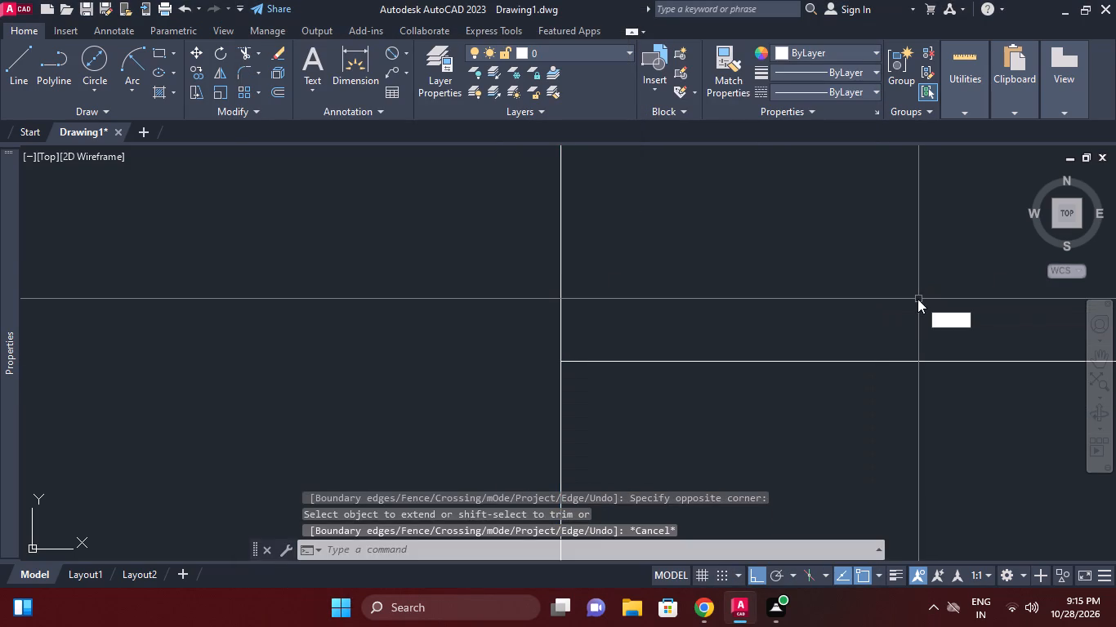
key("space")
type("r")
key("space")
key("space")
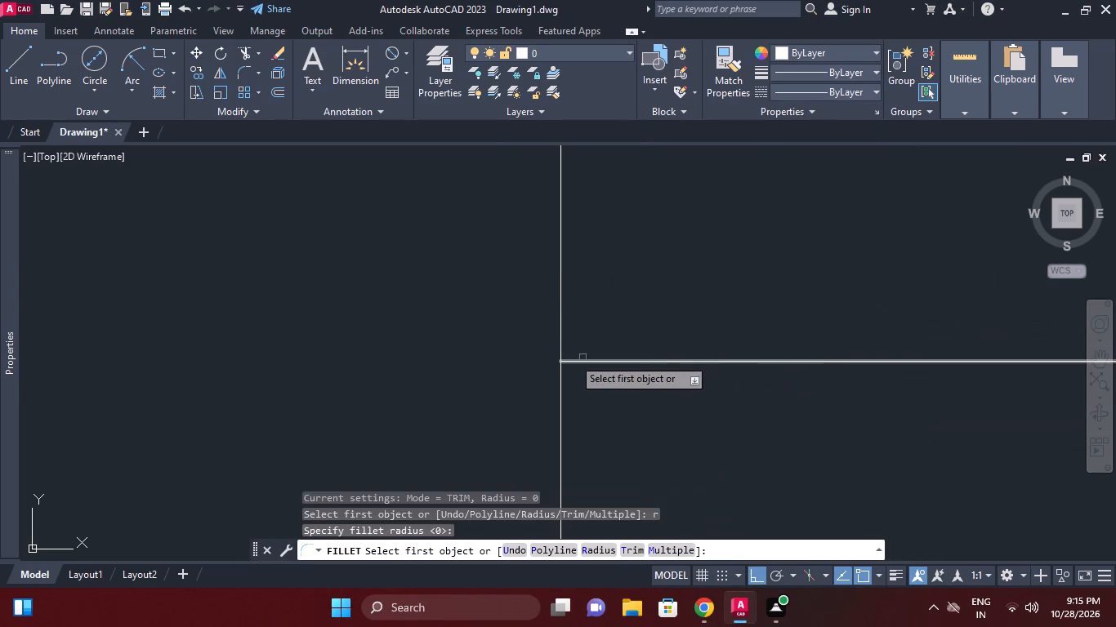
left_click(559, 327)
left_click(577, 359)
Examine the front view's outline, checking the flange's right end and its step down to the body.
scroll(580, 349, "down", 3)
scroll(704, 359, "down", 3)
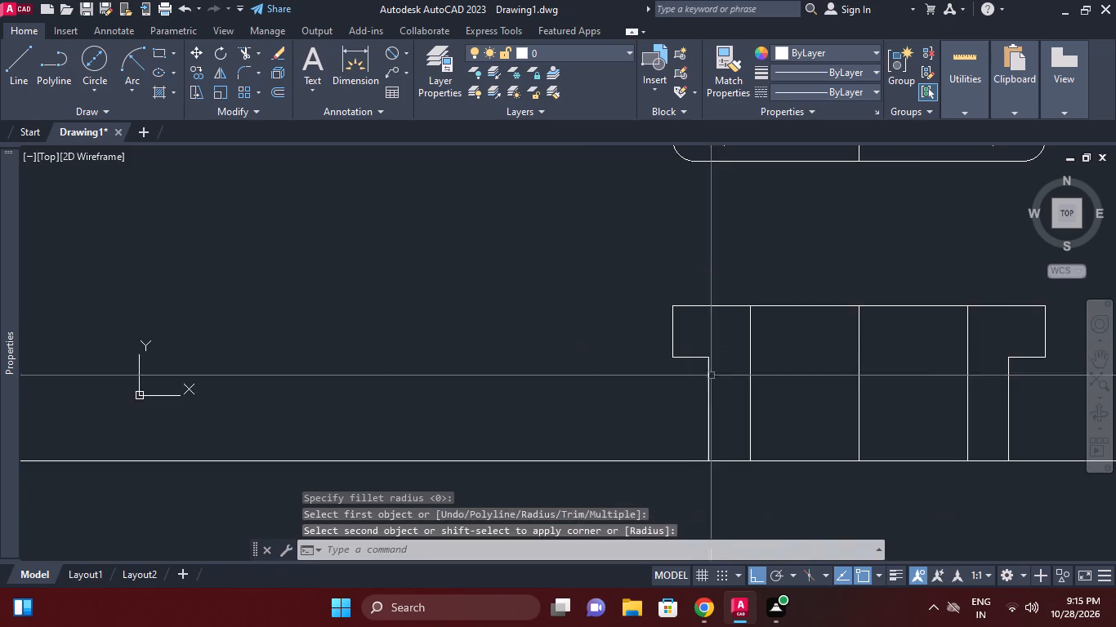
middle_click_drag(761, 385, 643, 383)
scroll(897, 366, "up", 1)
scroll(1021, 354, "up", 2)
middle_click_drag(891, 425, 887, 449)
scroll(889, 429, "down", 1)
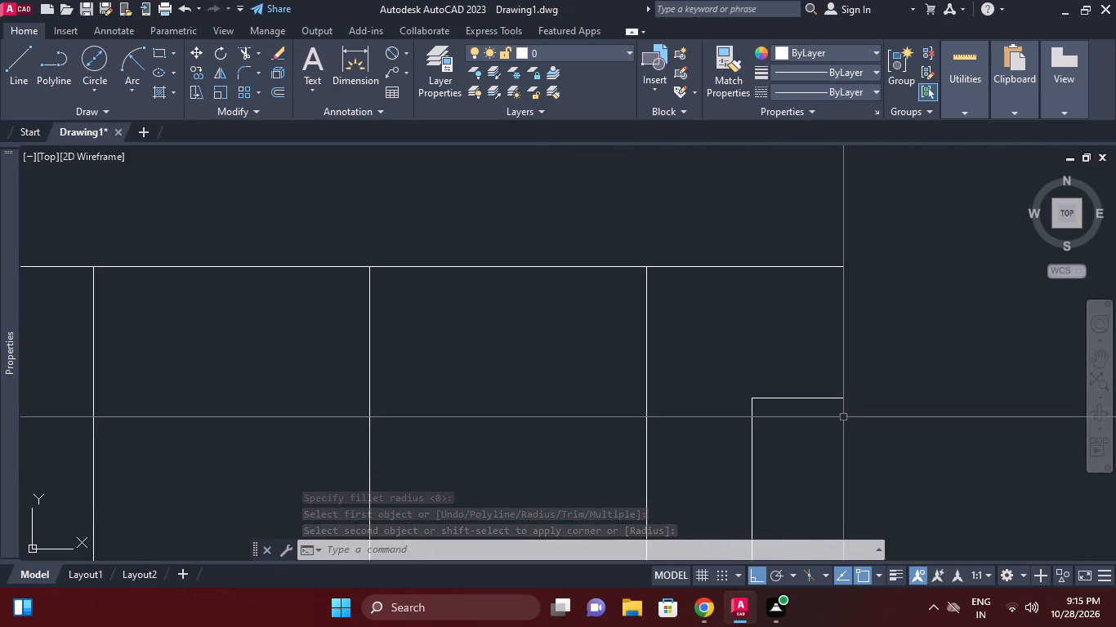
key("Escape")
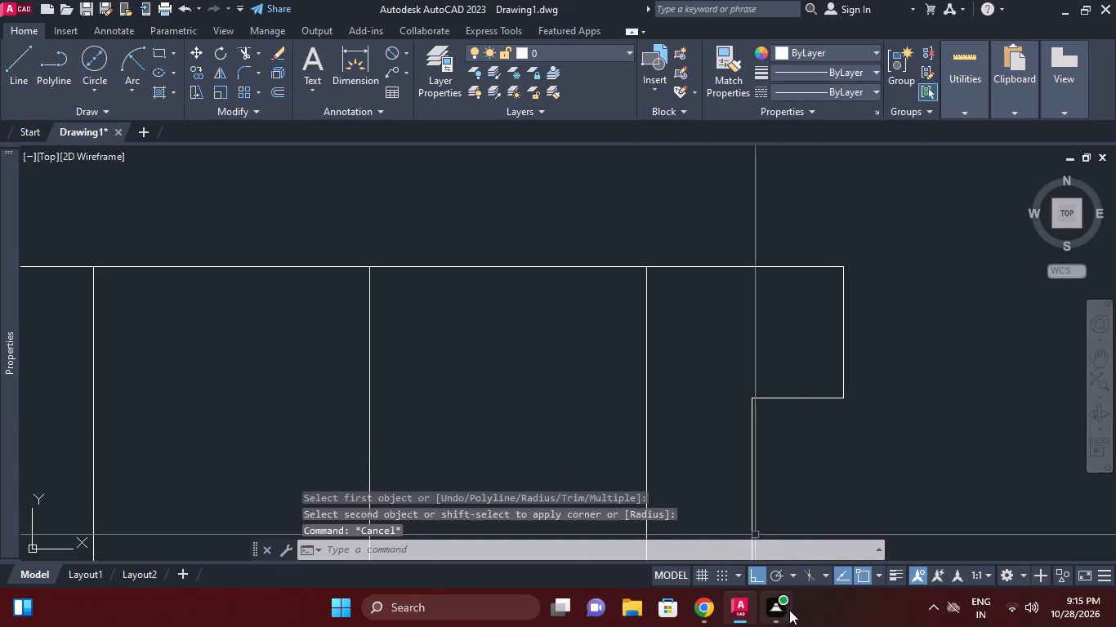
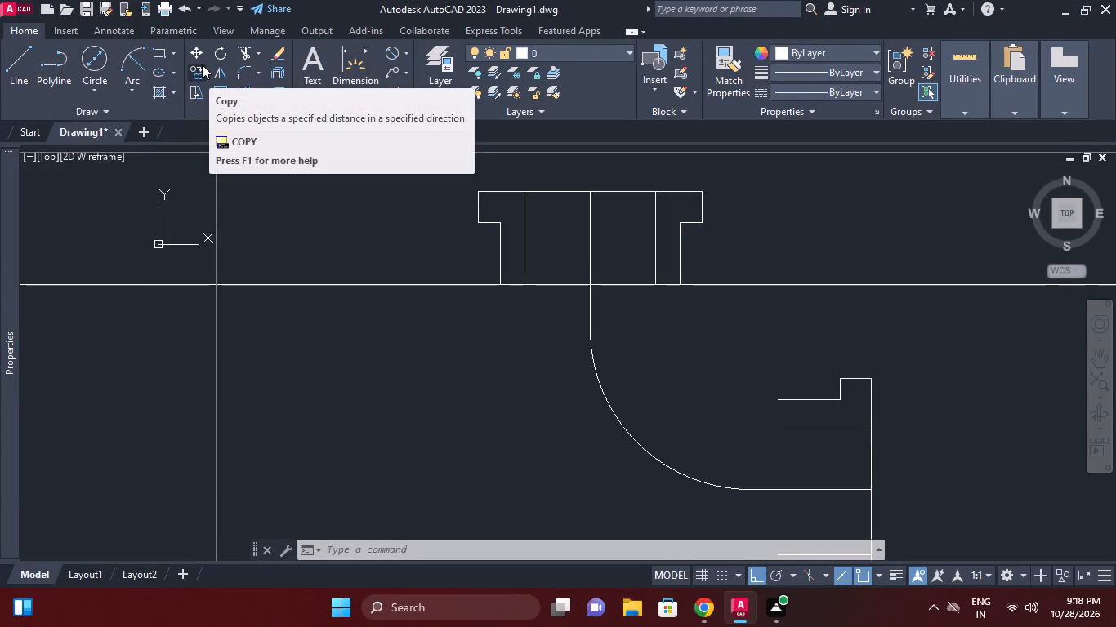
Measure the horizontal distance from the centre line to the right bore line at the lower end of the upper flange's body.
left_click(403, 52)
left_click(405, 69)
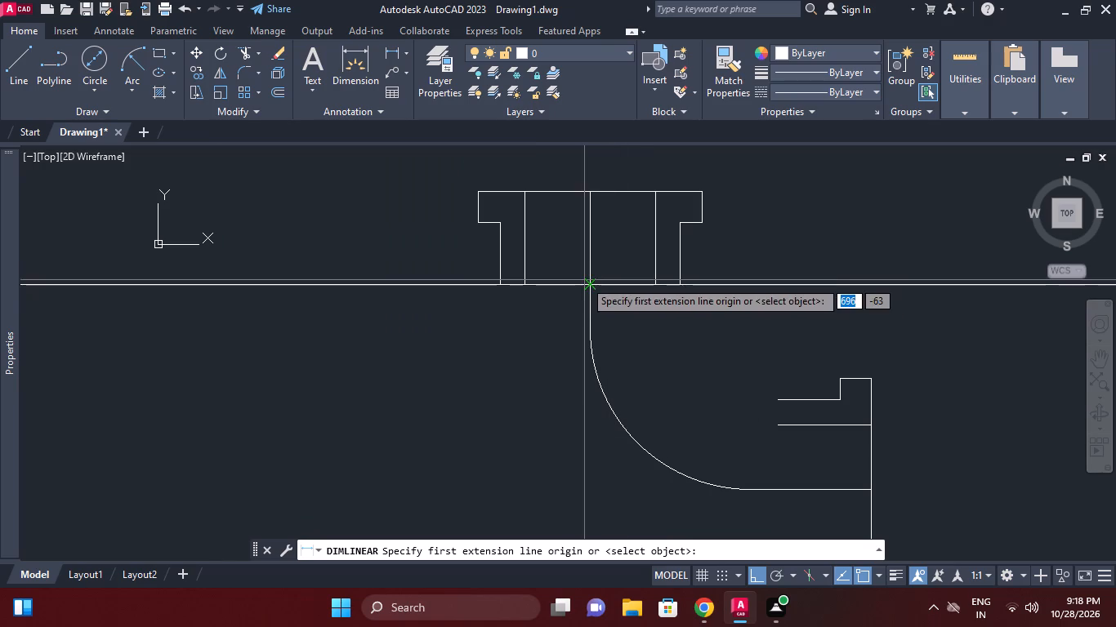
left_click(591, 282)
left_click(655, 282)
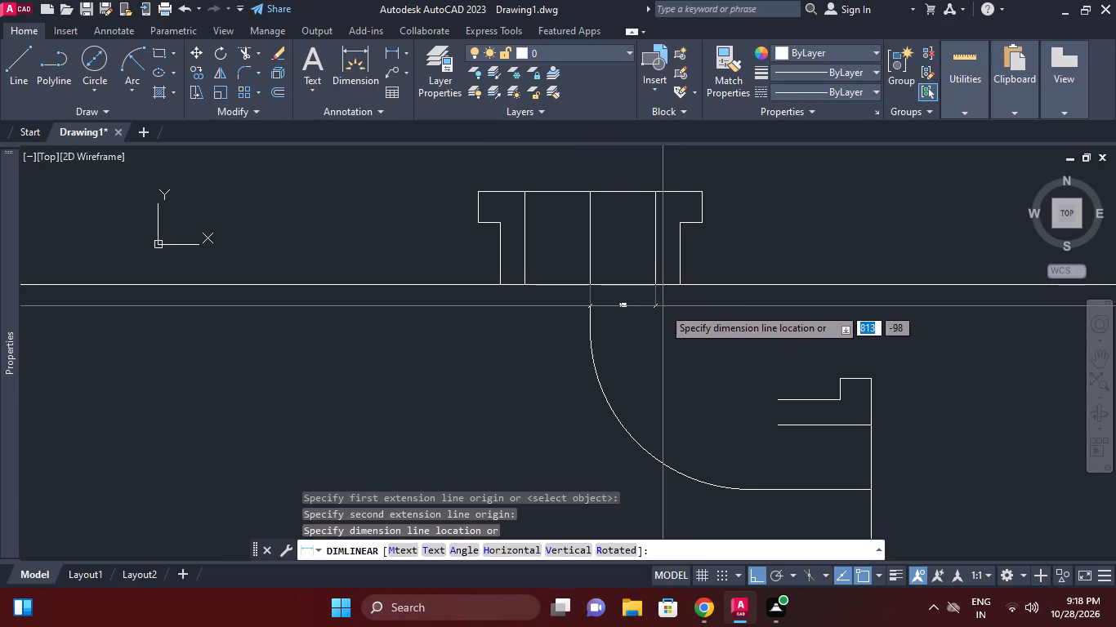
scroll(631, 305, "up", 2)
right_click(631, 305)
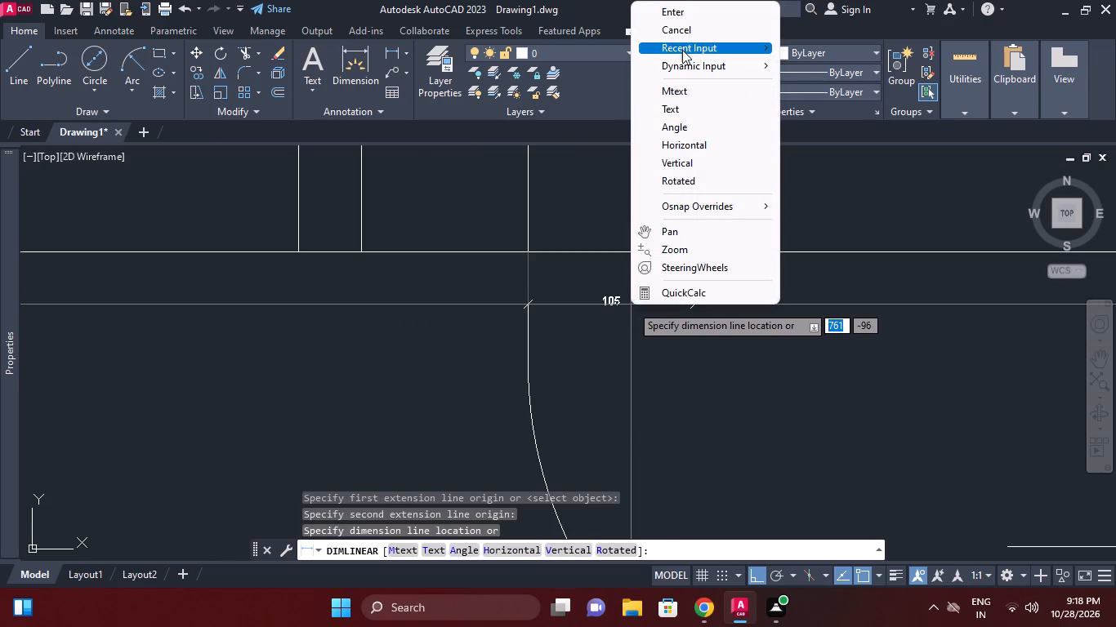
left_click(685, 38)
Offset the curved centre line's arc by 105 mm towards the inside of the bend.
scroll(764, 305, "down", 1)
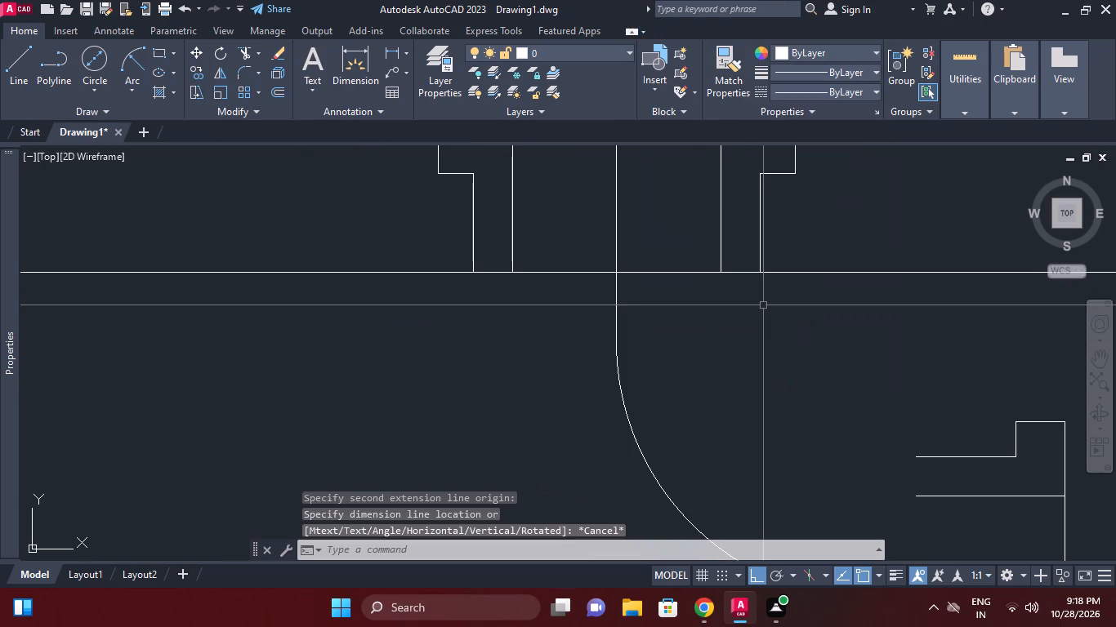
type("o 105")
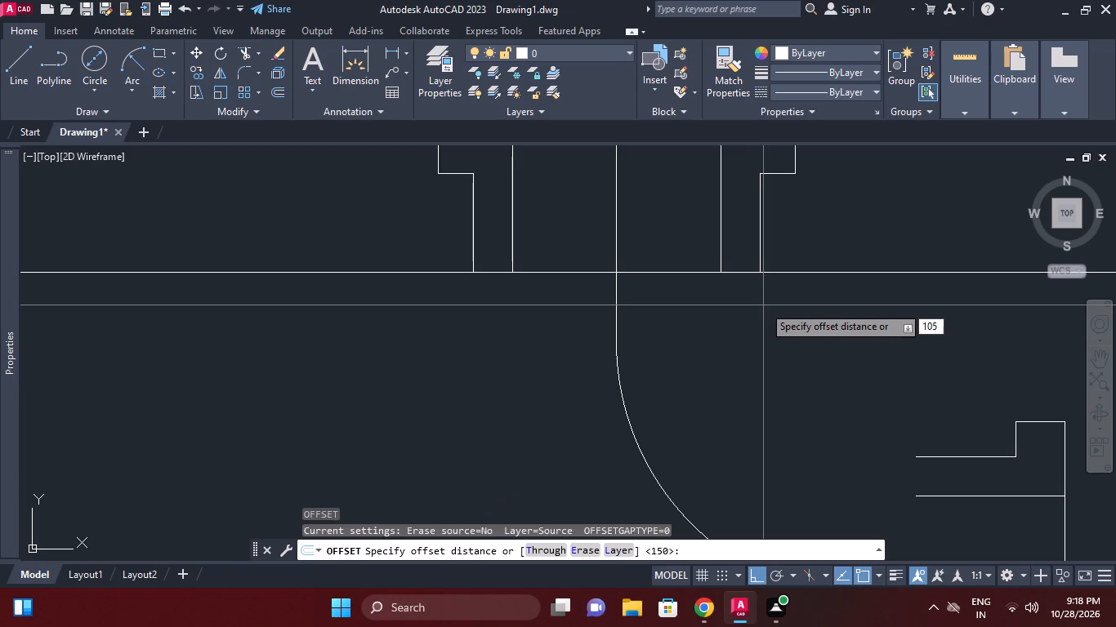
key("Return")
scroll(763, 328, "down", 1)
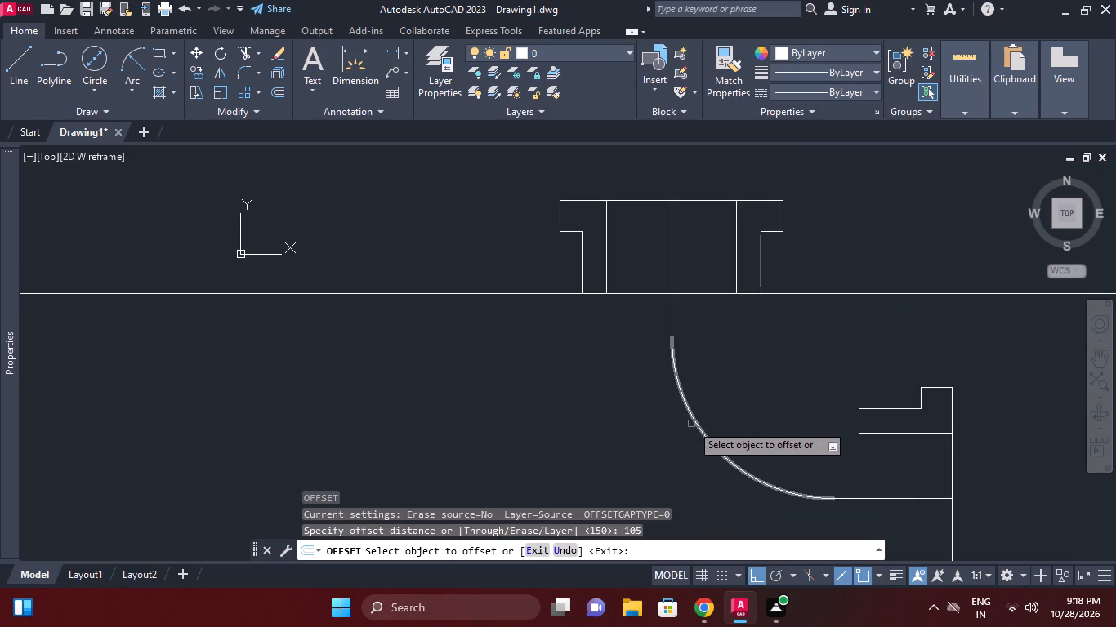
left_click(691, 424)
left_click(754, 382)
right_click(815, 334)
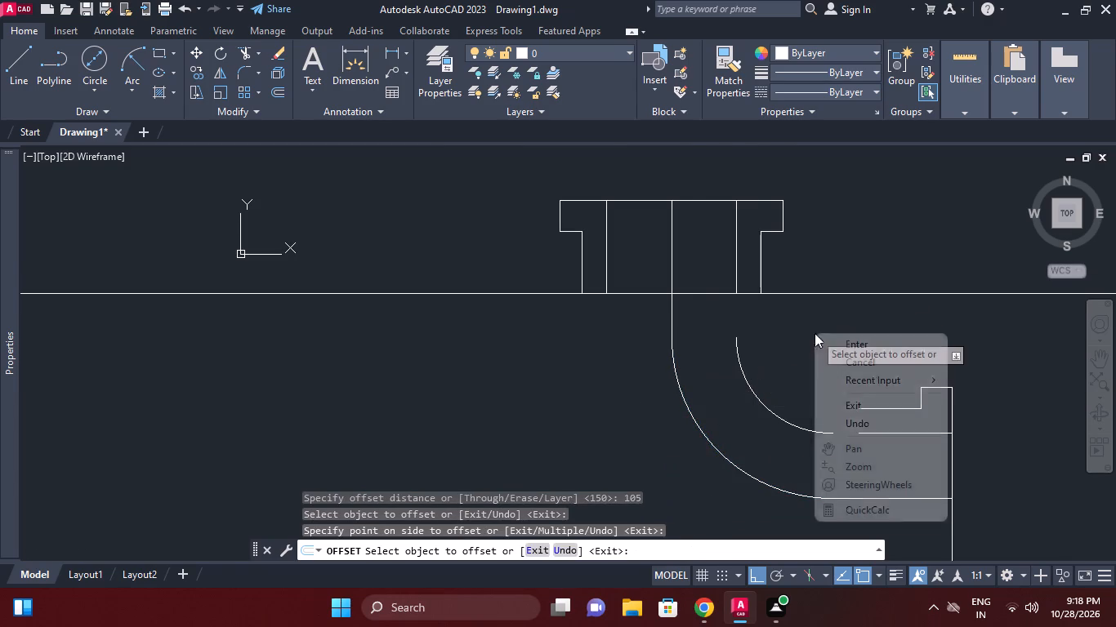
left_click(860, 356)
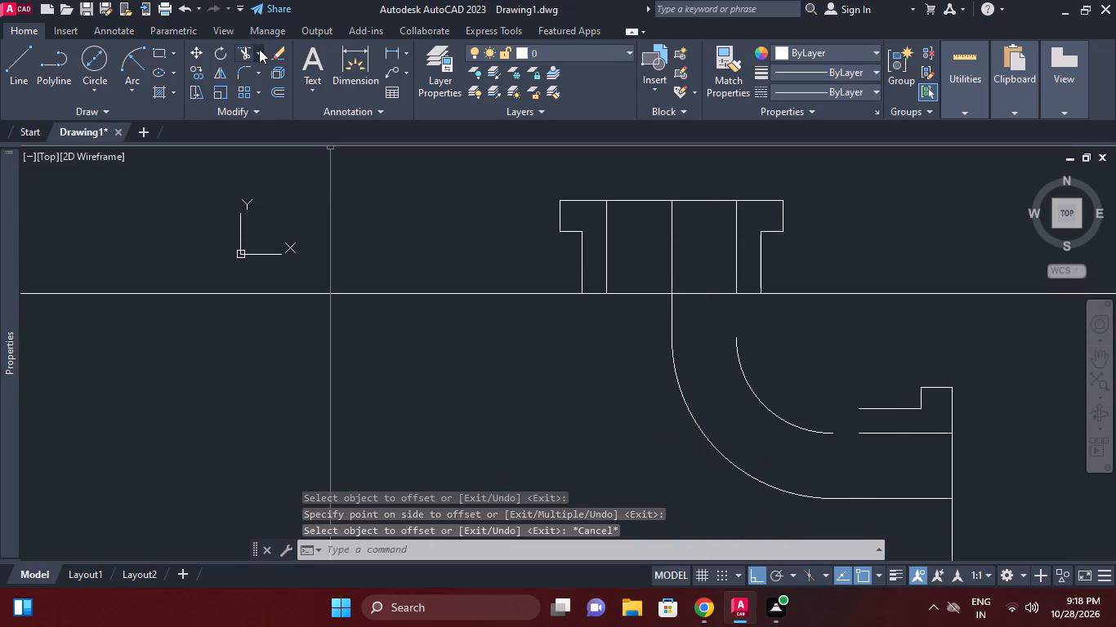
Extend the upper flange's right bore line and the side flange's upper bore line to the ends of the inner bore arc.
left_click(259, 49)
left_click(272, 113)
left_click(754, 342)
left_click(741, 355)
right_click(741, 354)
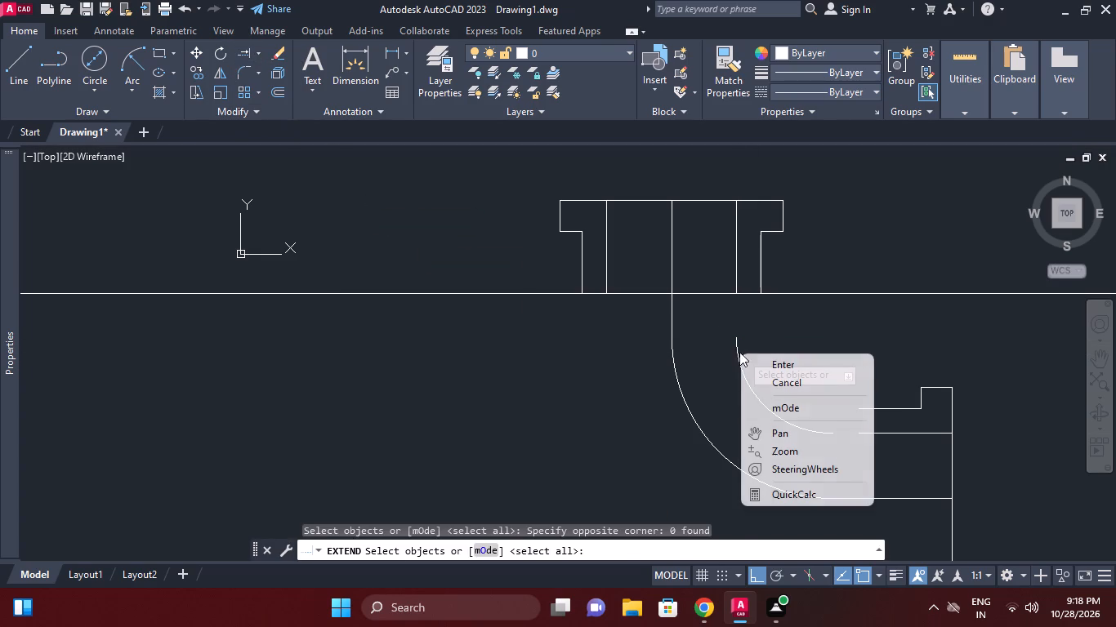
left_click(749, 342)
left_click(732, 353)
right_click(768, 337)
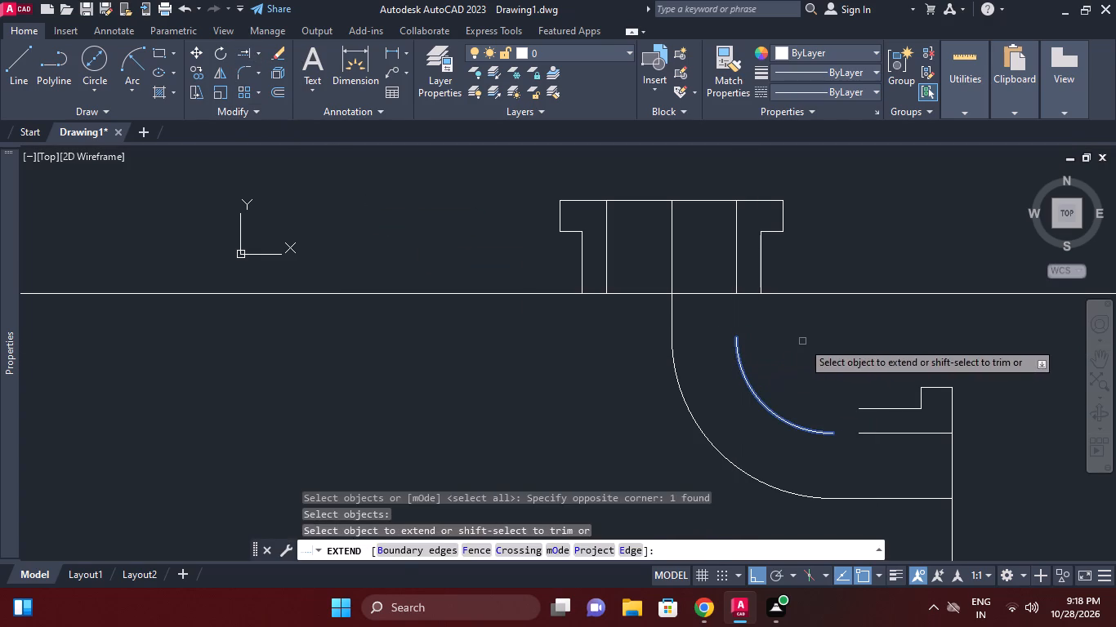
left_click(734, 280)
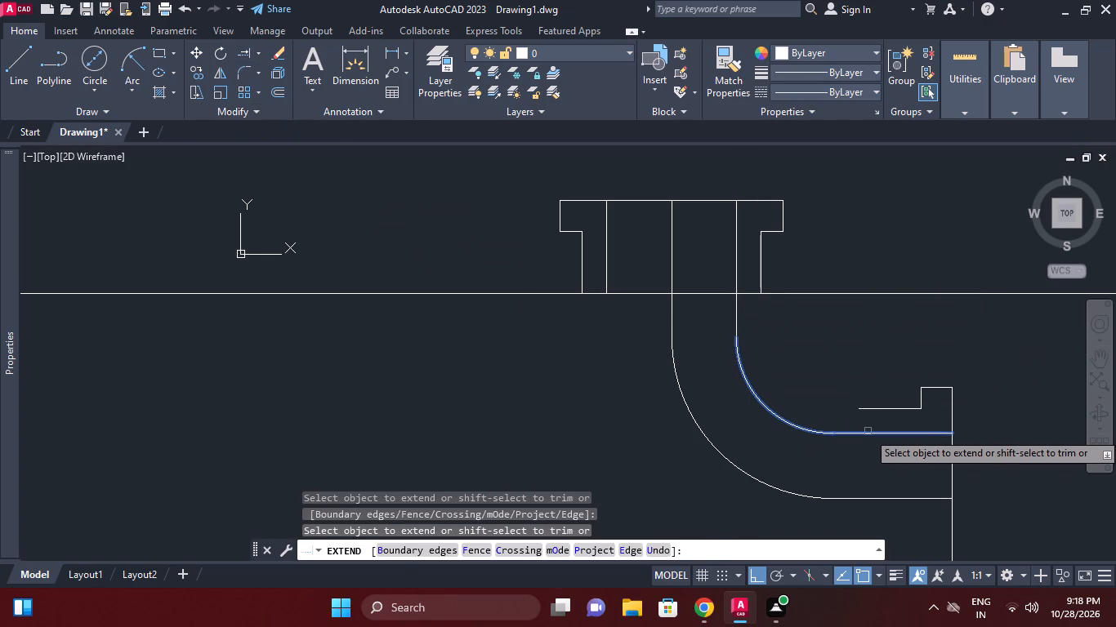
left_click(868, 432)
right_click(892, 345)
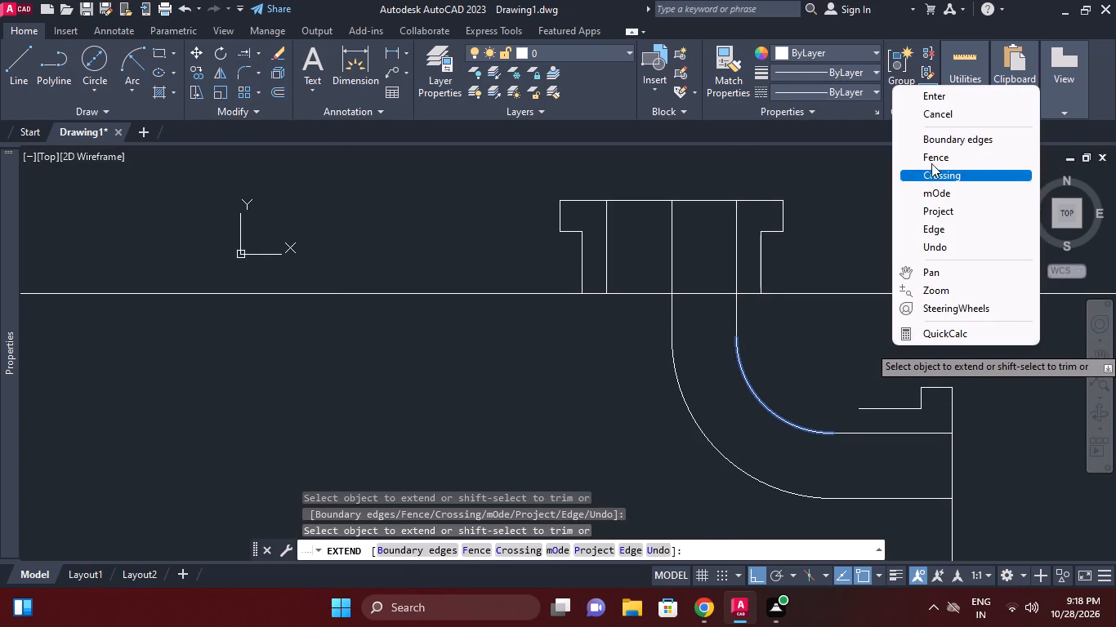
left_click(941, 120)
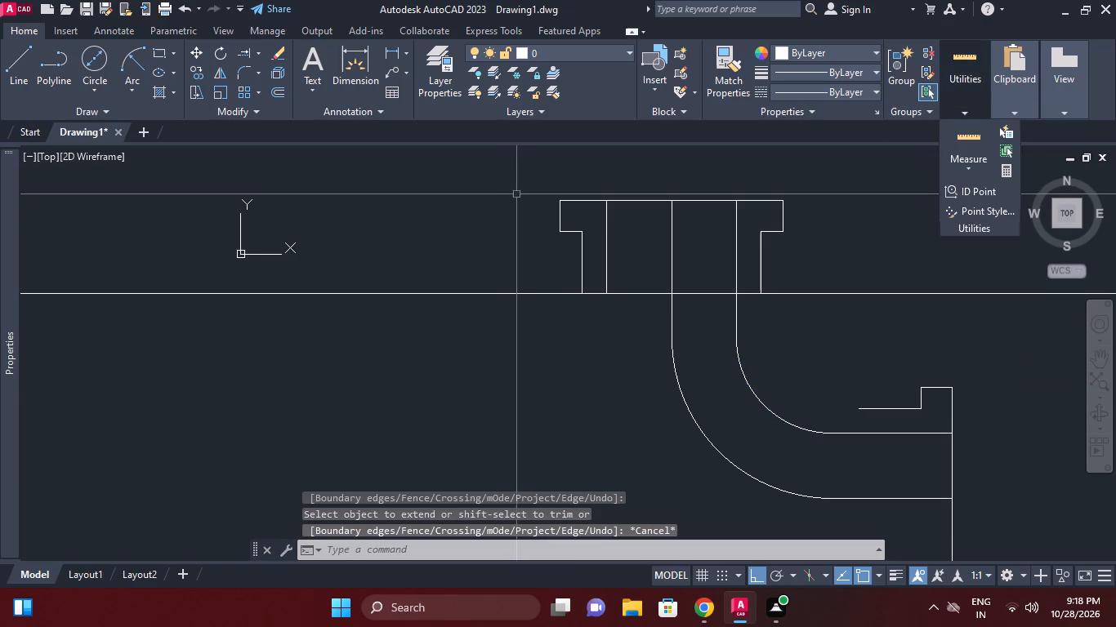
Measure the horizontal distance from the left bore line to the centre line at the body's lower end.
left_click(400, 51)
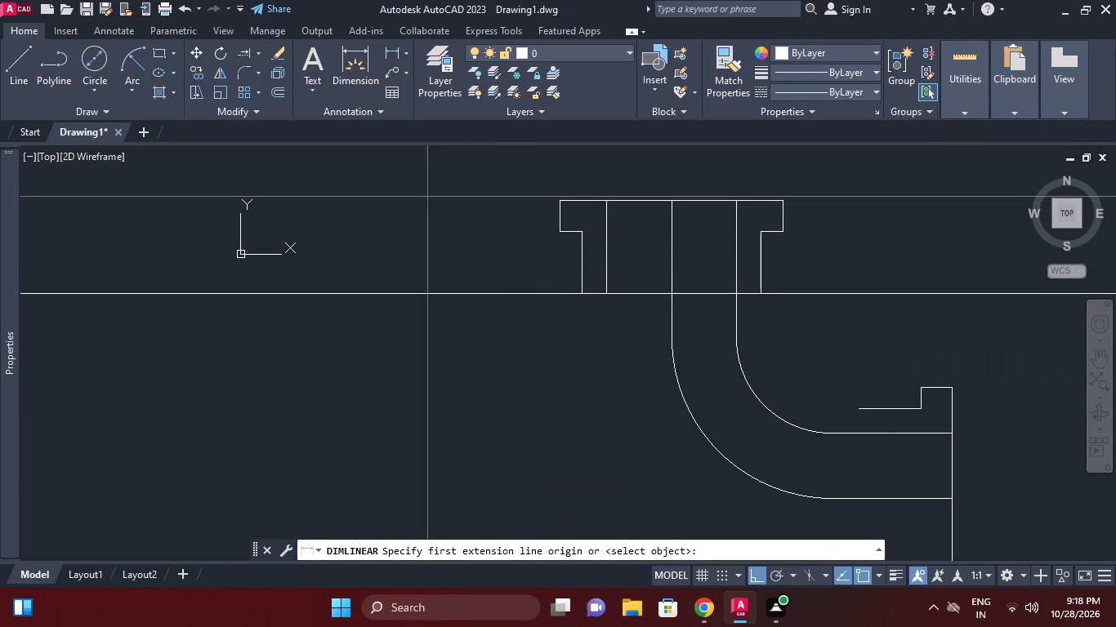
left_click(605, 295)
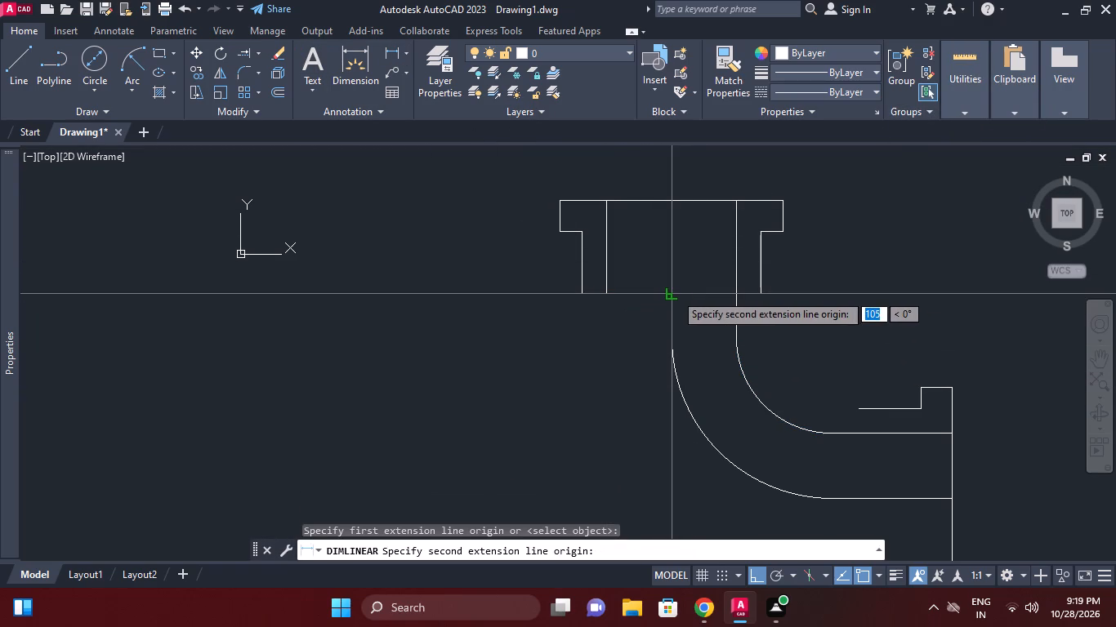
right_click(637, 262)
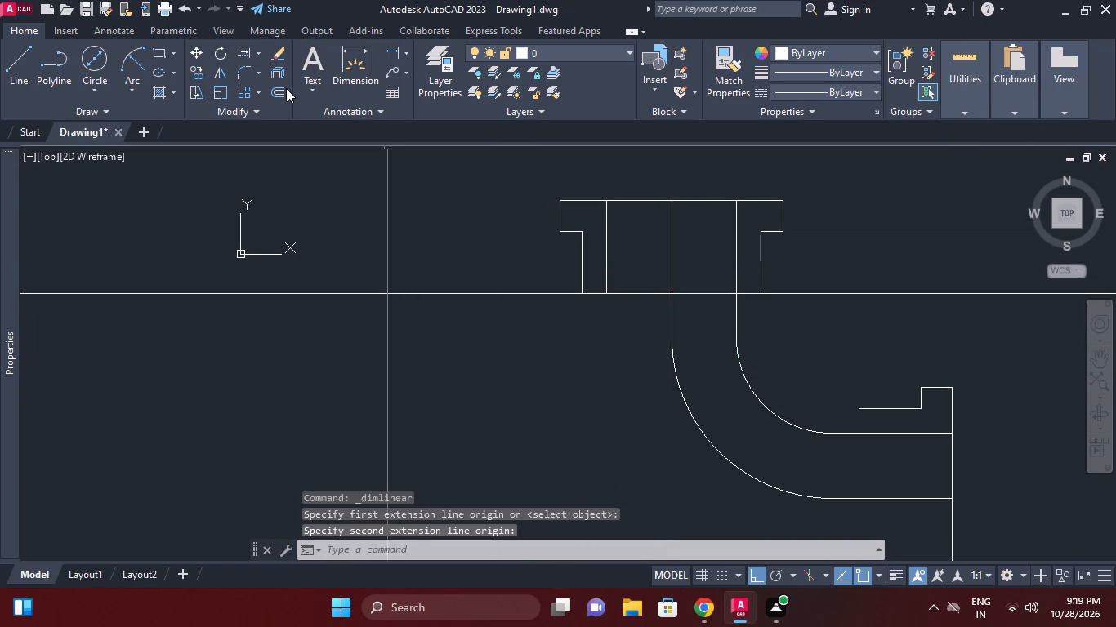
Offset the centre line's arc by 105 mm towards the outside of the bend.
left_click(281, 91)
right_click(391, 245)
left_click(426, 255)
middle_click_drag(602, 332, 603, 313)
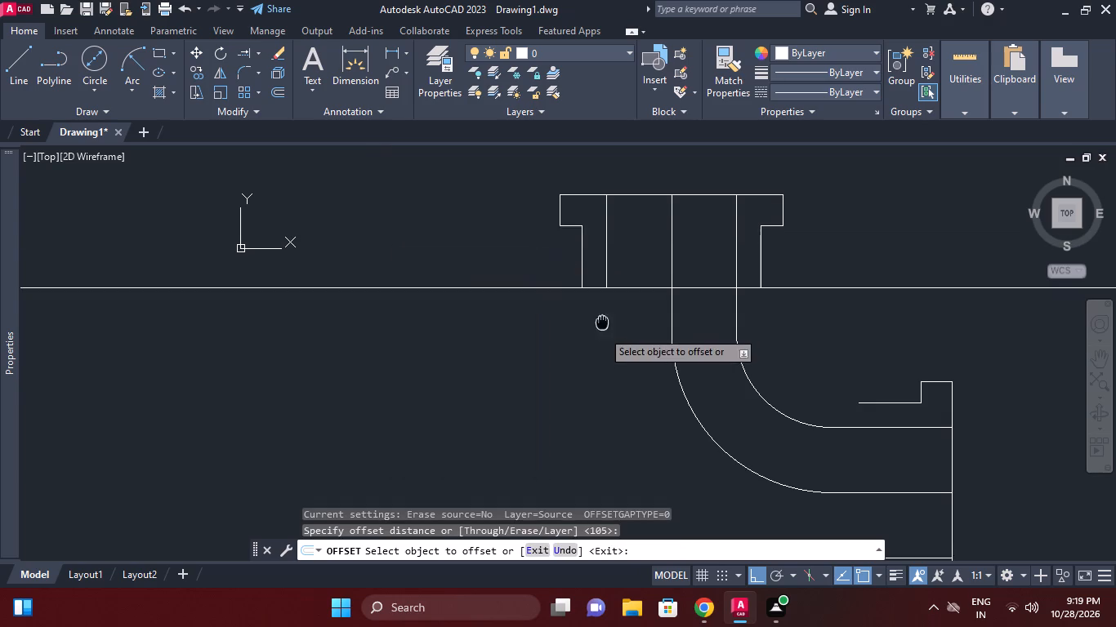
middle_click_drag(603, 313, 634, 278)
left_click(706, 315)
left_click(655, 329)
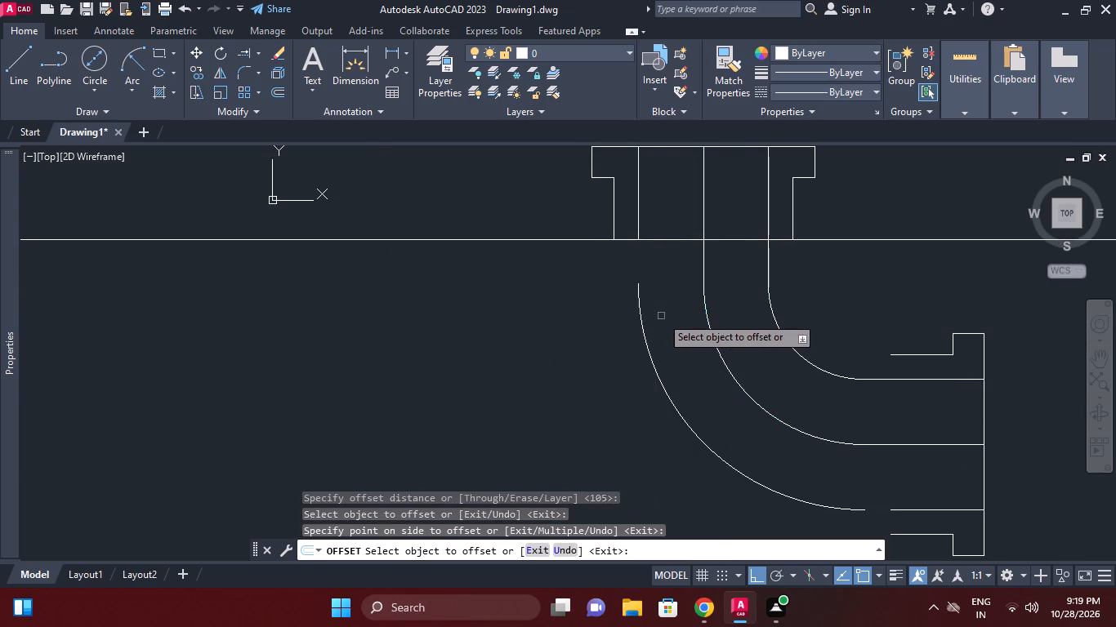
right_click(632, 278)
left_click(666, 307)
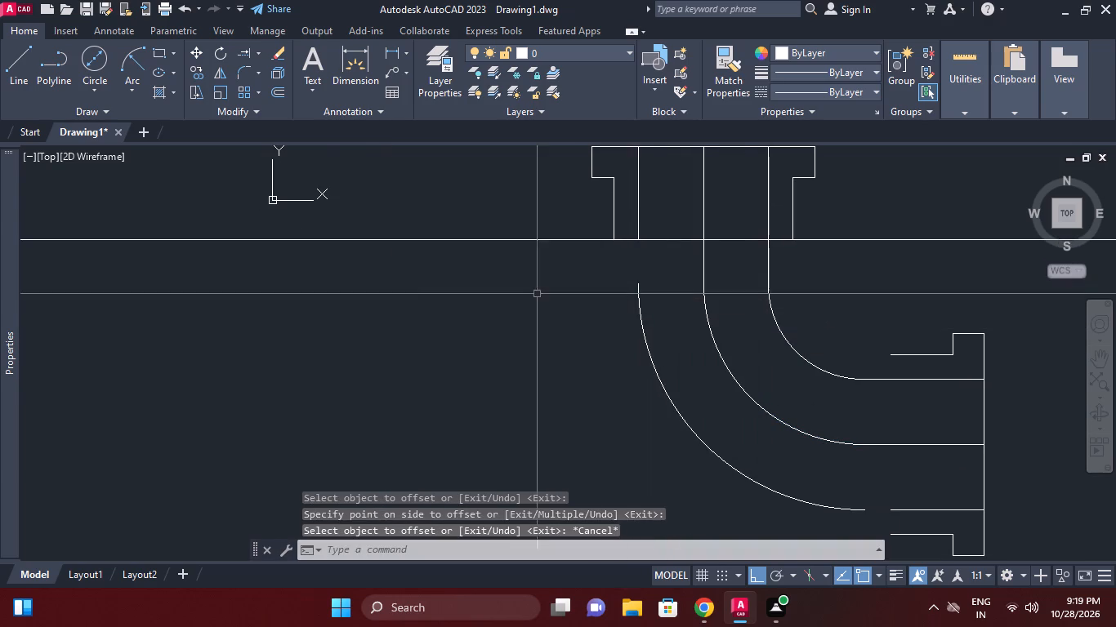
Extend the upper flange's left bore line and the side flange's lower bore line to the ends of the outer bore arc.
left_click(244, 56)
left_click(641, 312)
right_click(607, 316)
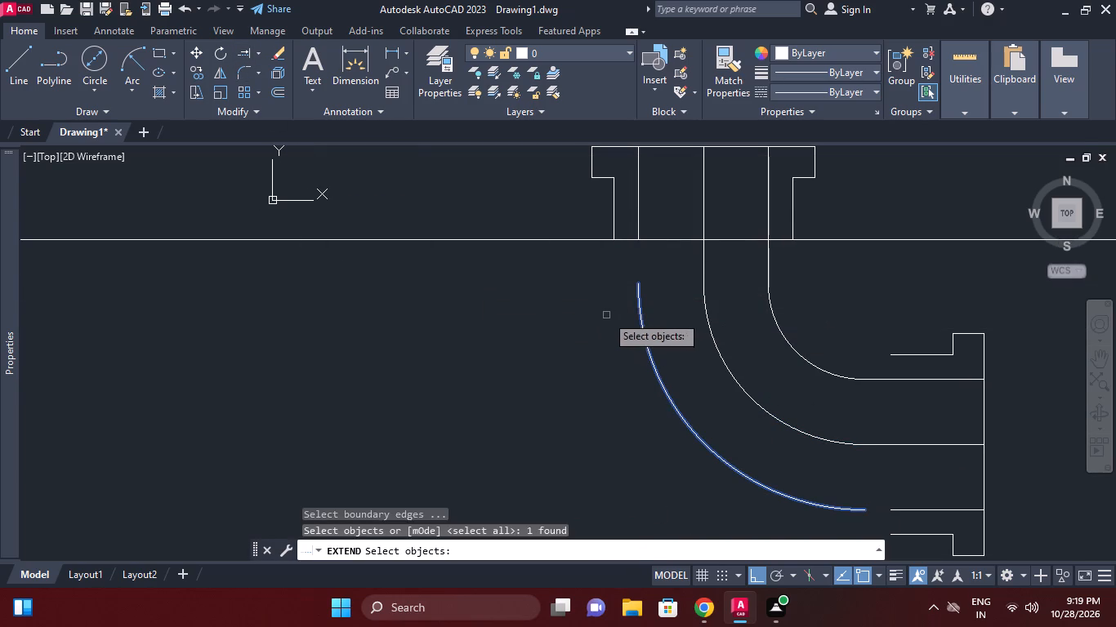
left_click(639, 221)
scroll(606, 329, "down", 1)
middle_click_drag(595, 318, 570, 285)
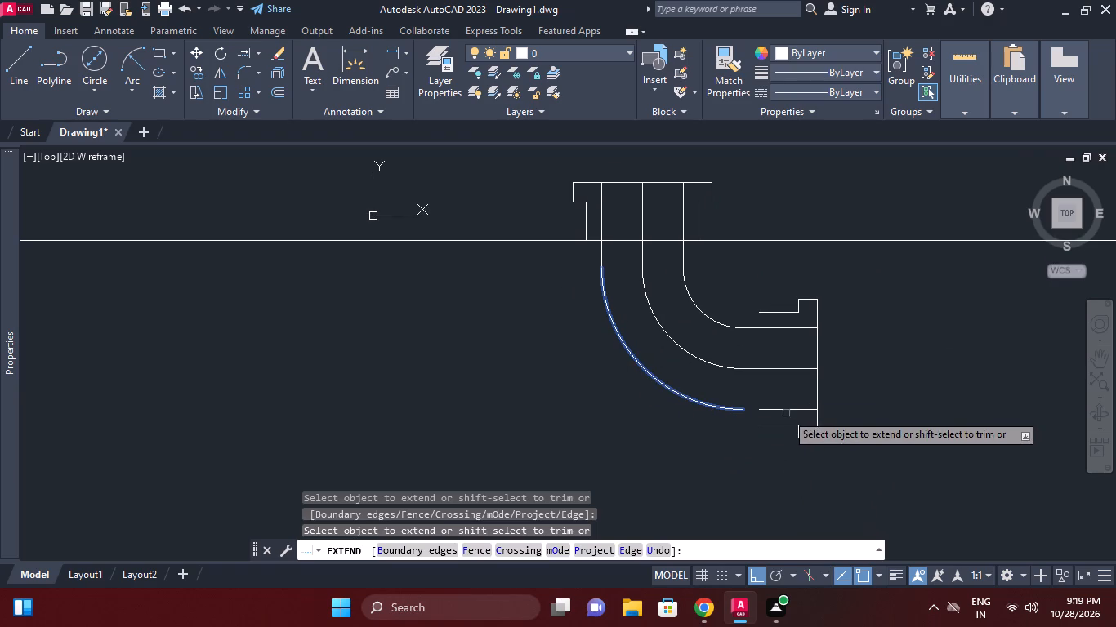
left_click(786, 412)
right_click(815, 318)
left_click(857, 343)
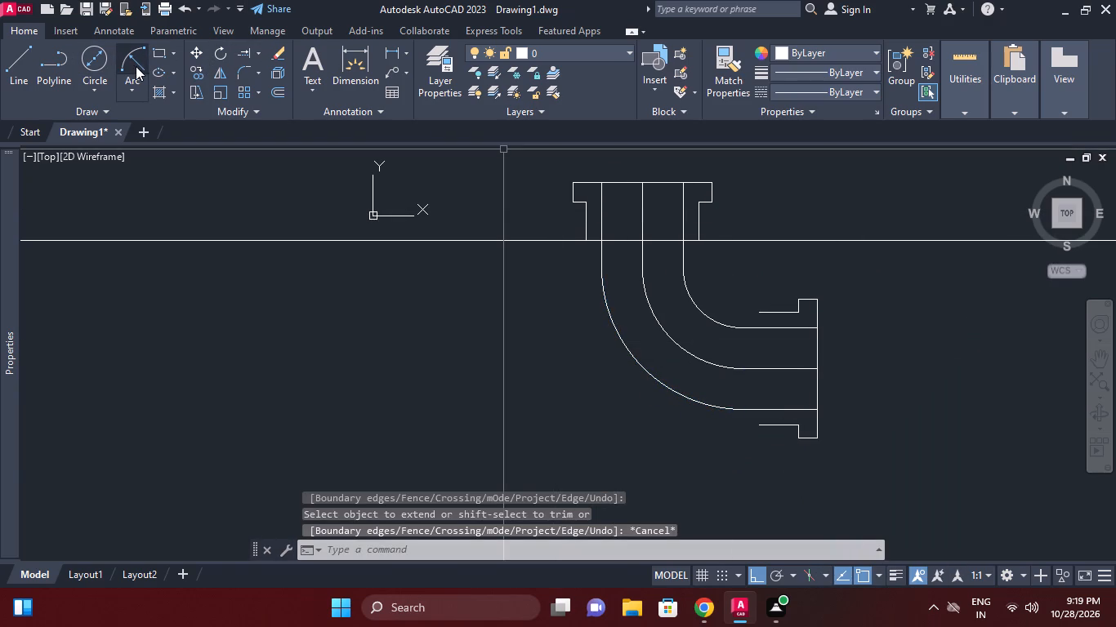
Measure the wall thickness between the right bore line and the body's right edge below the upper flange.
left_click(394, 57)
left_click(683, 238)
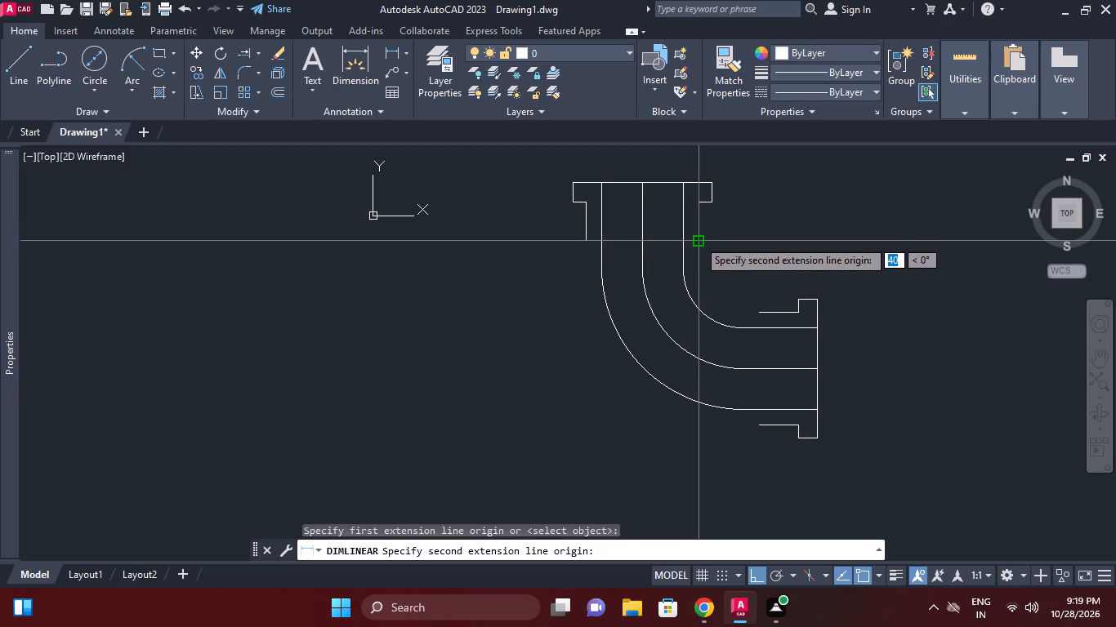
right_click(698, 239)
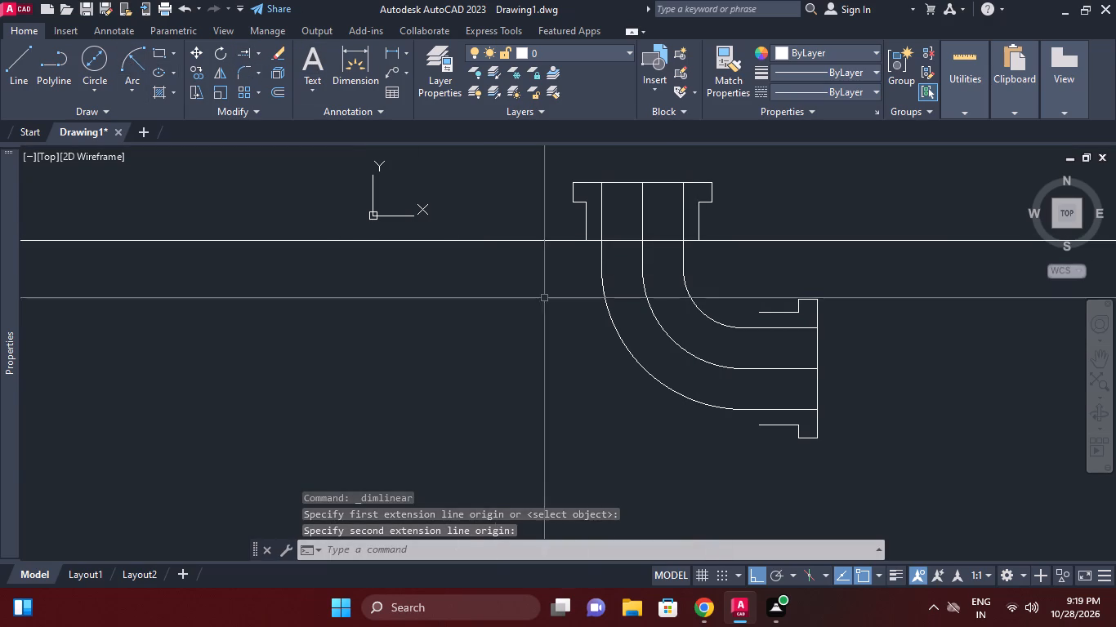
Offset the inner bore arc 40 mm to the inside of the bend and the outer bore arc 40 mm to the outside.
left_click(283, 91)
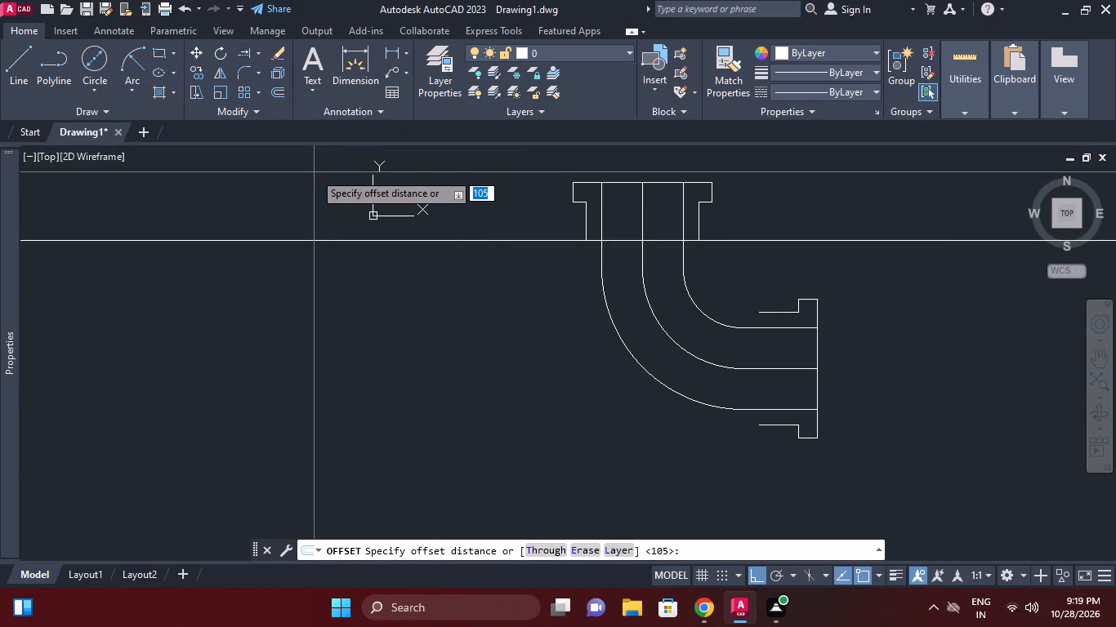
key("4")
key("0")
key("Return")
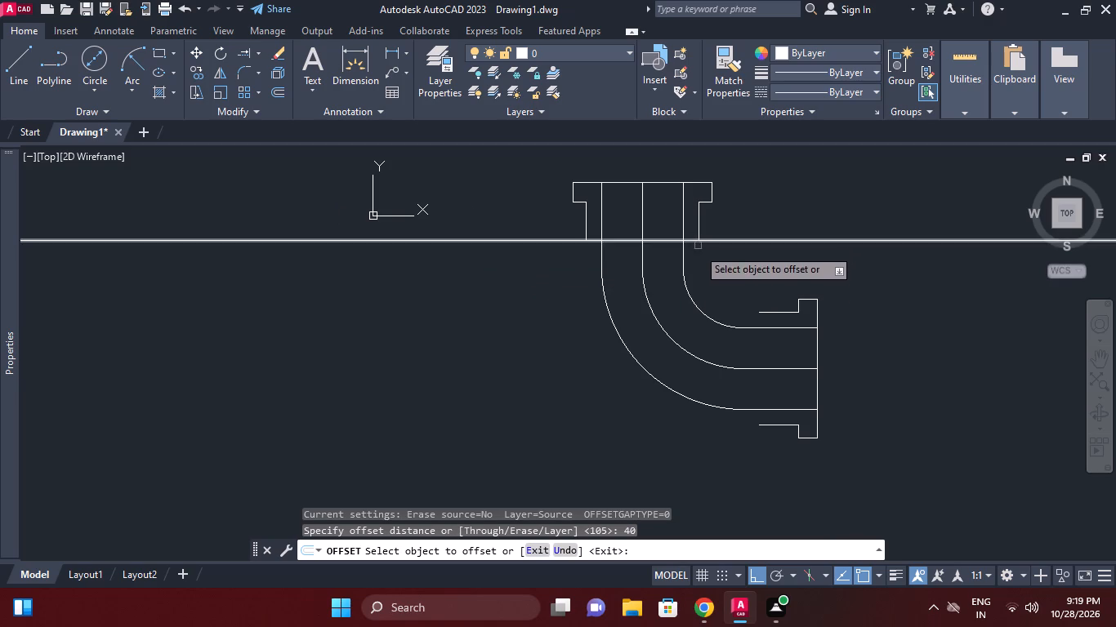
left_click(694, 297)
left_click(729, 269)
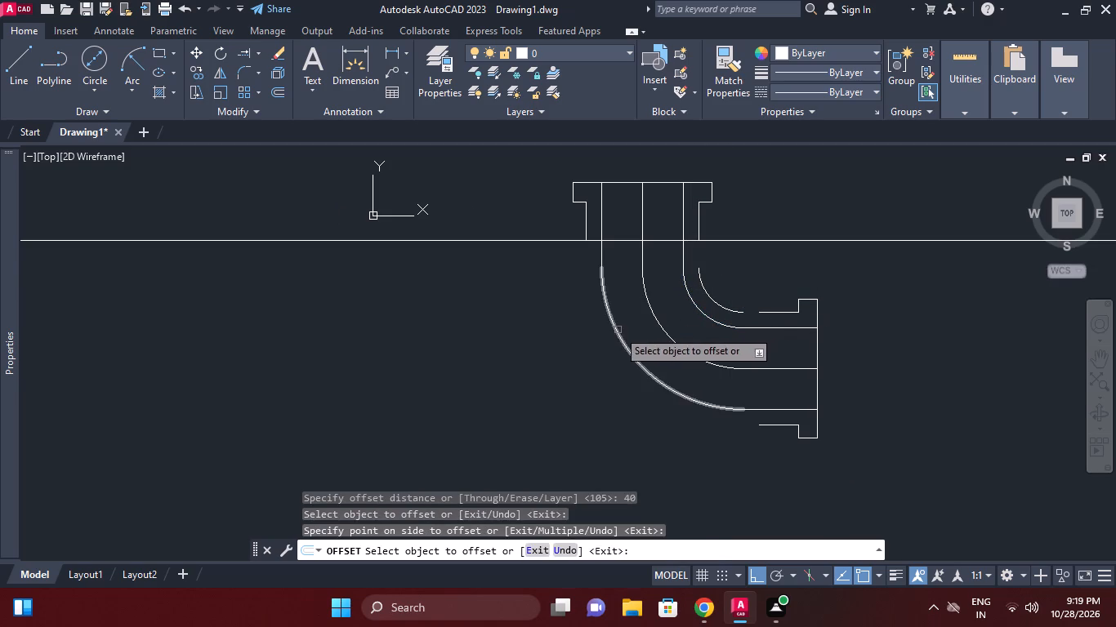
left_click(618, 329)
left_click(593, 331)
right_click(811, 253)
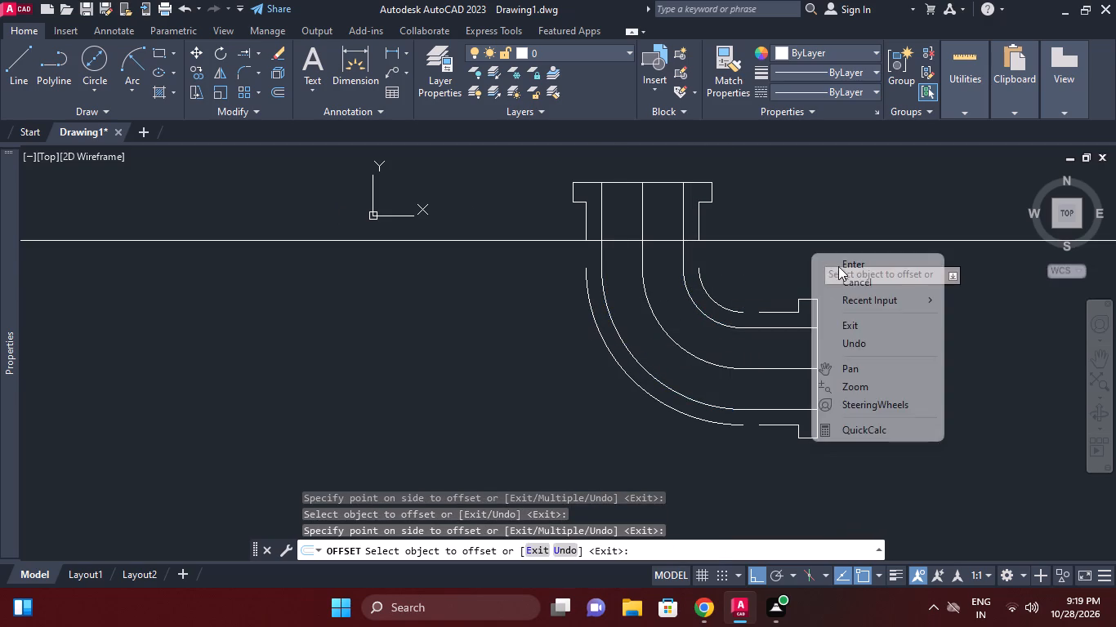
left_click(838, 266)
With both outer wall arcs as boundaries, extend the upper body's right edge and the side body's upper edge to the inside wall arc.
scroll(701, 252, "up", 1)
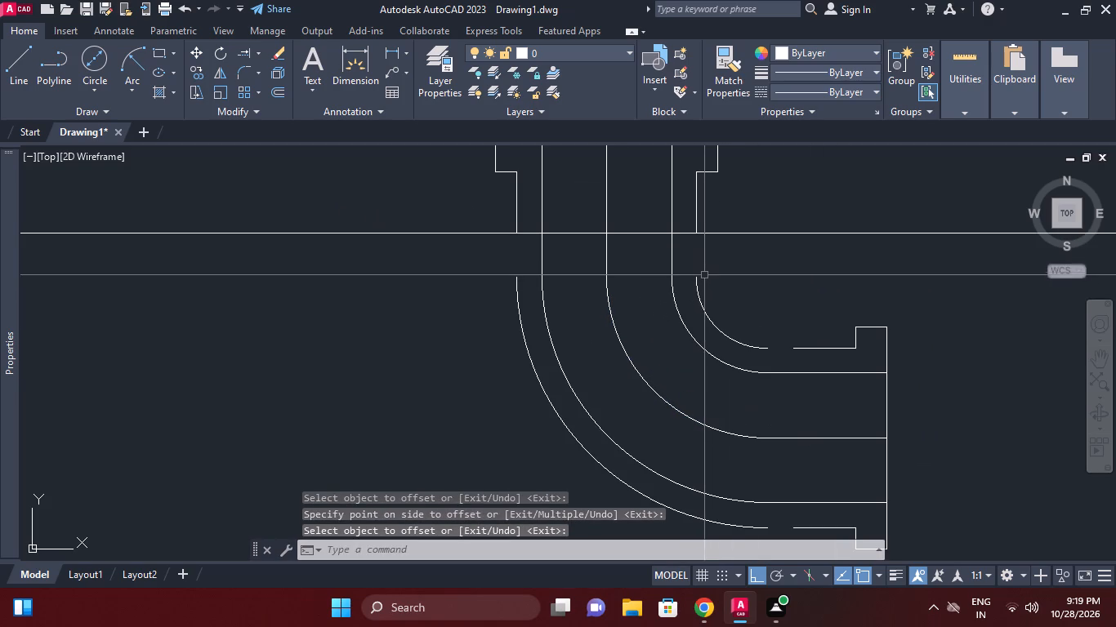
left_click(703, 303)
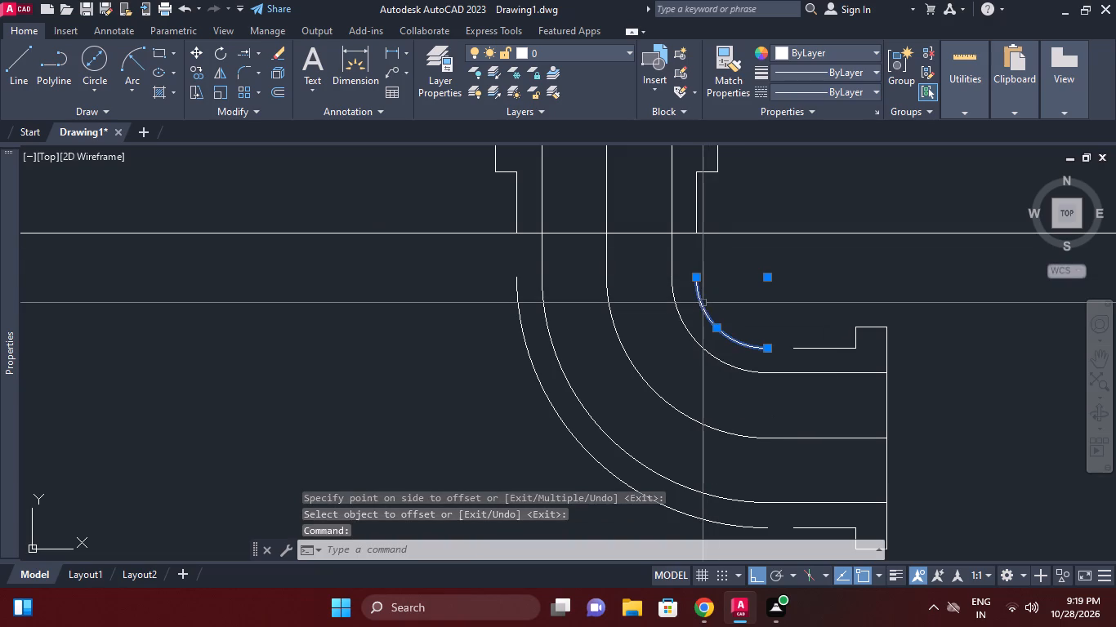
left_click(531, 356)
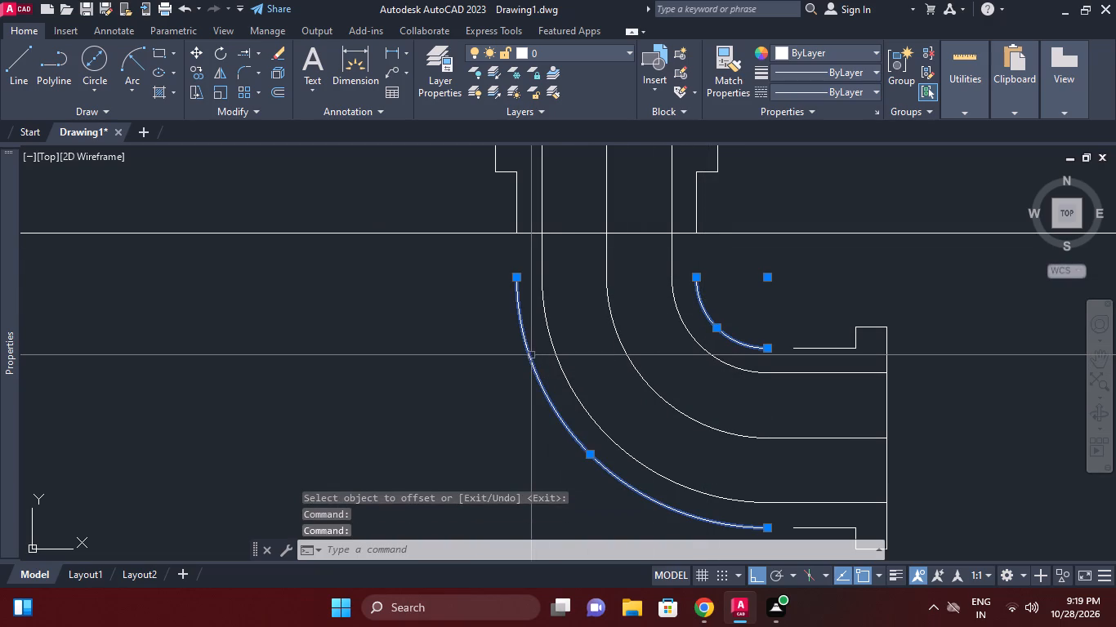
key("e")
key("x")
key("space")
left_click(695, 217)
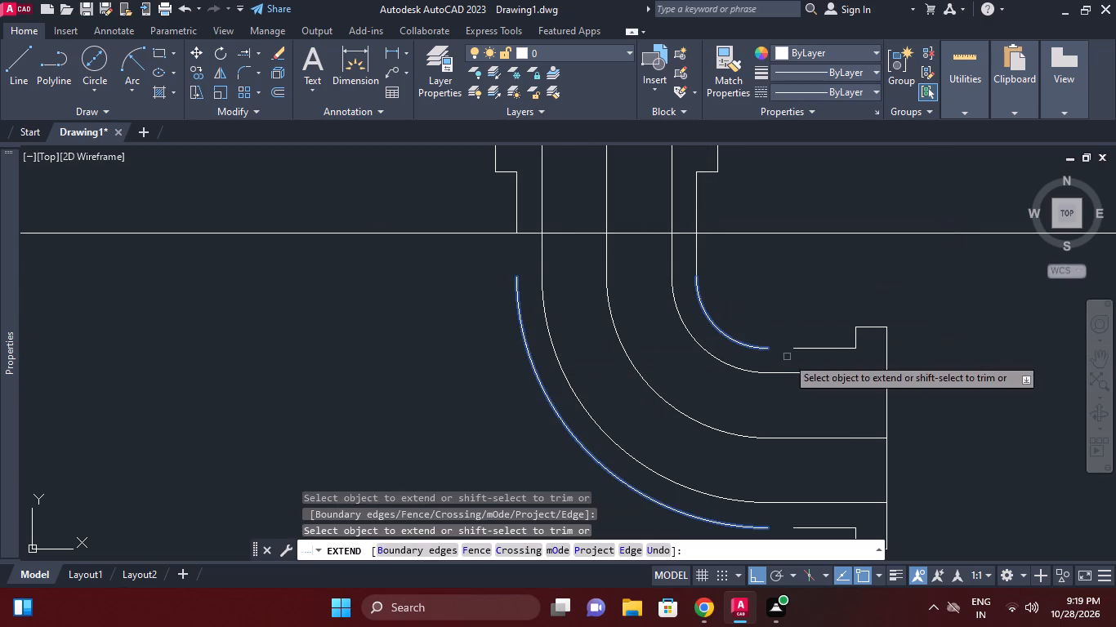
left_click(792, 349)
Extend the side body's lower edge and the upper body's left edge to the ends of the outside wall arc.
middle_click_drag(801, 323, 818, 287)
left_click(776, 487)
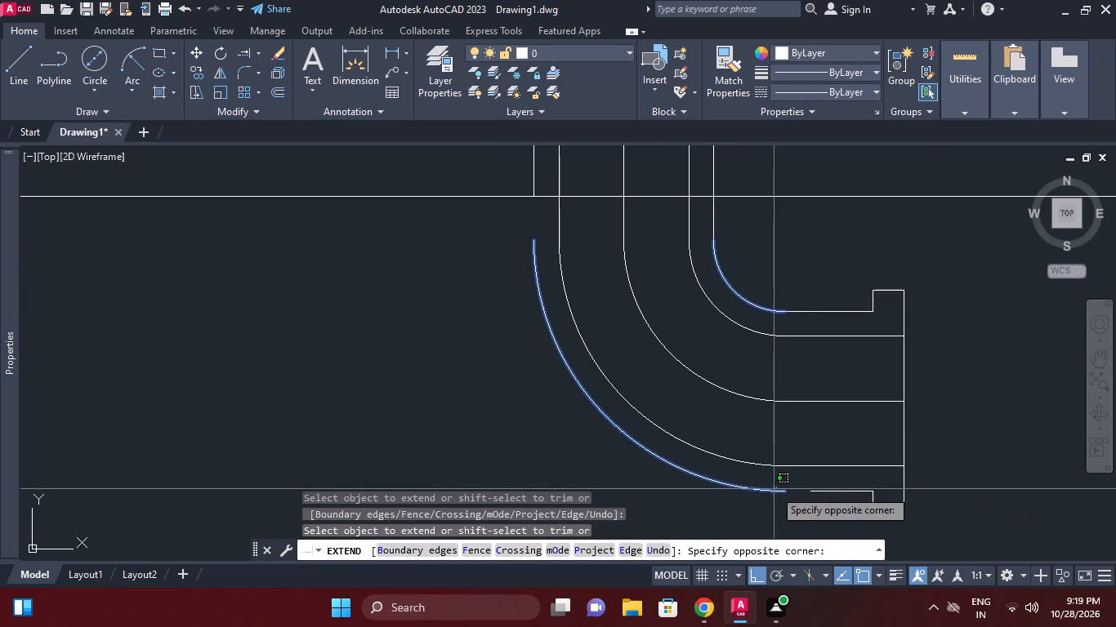
left_click(766, 492)
left_click(838, 495)
left_click(835, 484)
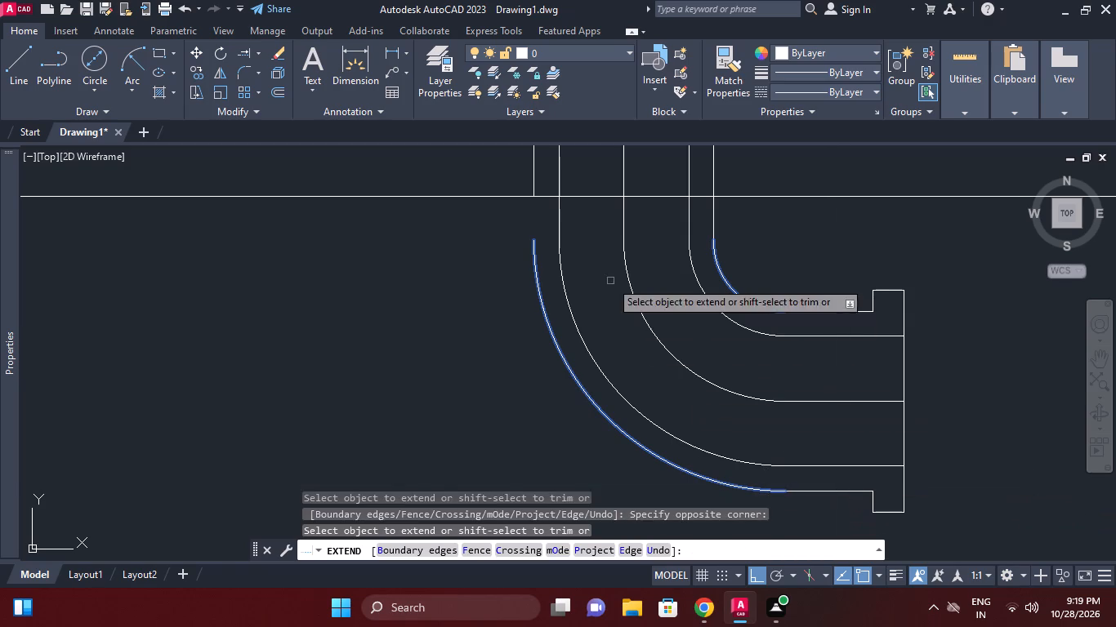
left_click(529, 193)
left_click(538, 182)
right_click(579, 185)
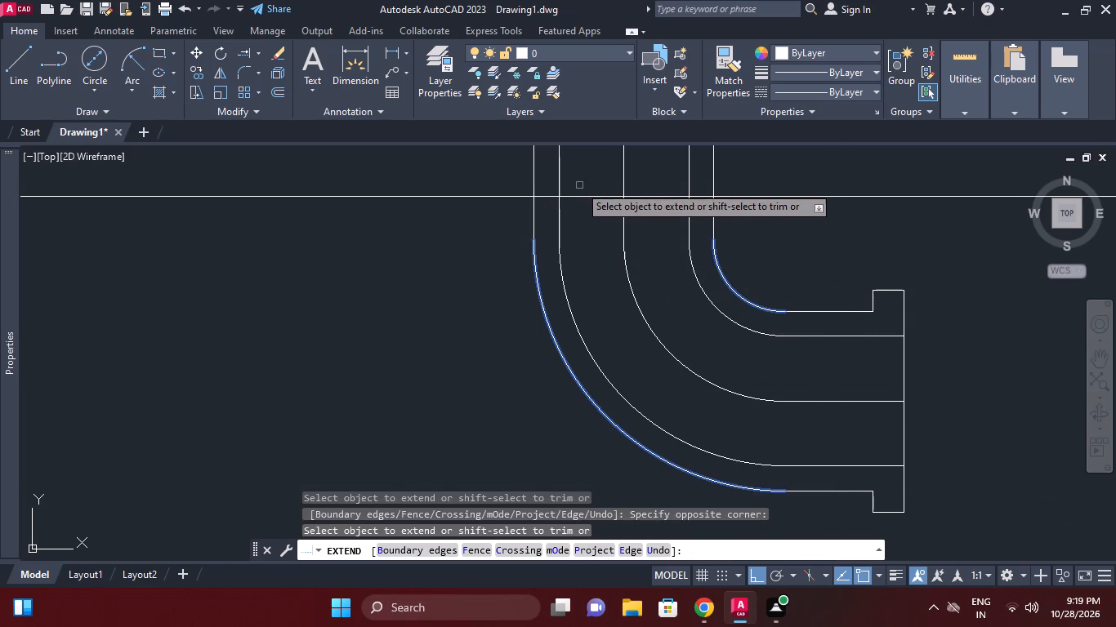
Offset the upper flange's top edge 10 mm downward into the flange.
left_click(627, 216)
scroll(772, 296, "down", 1)
middle_click_drag(772, 299, 763, 333)
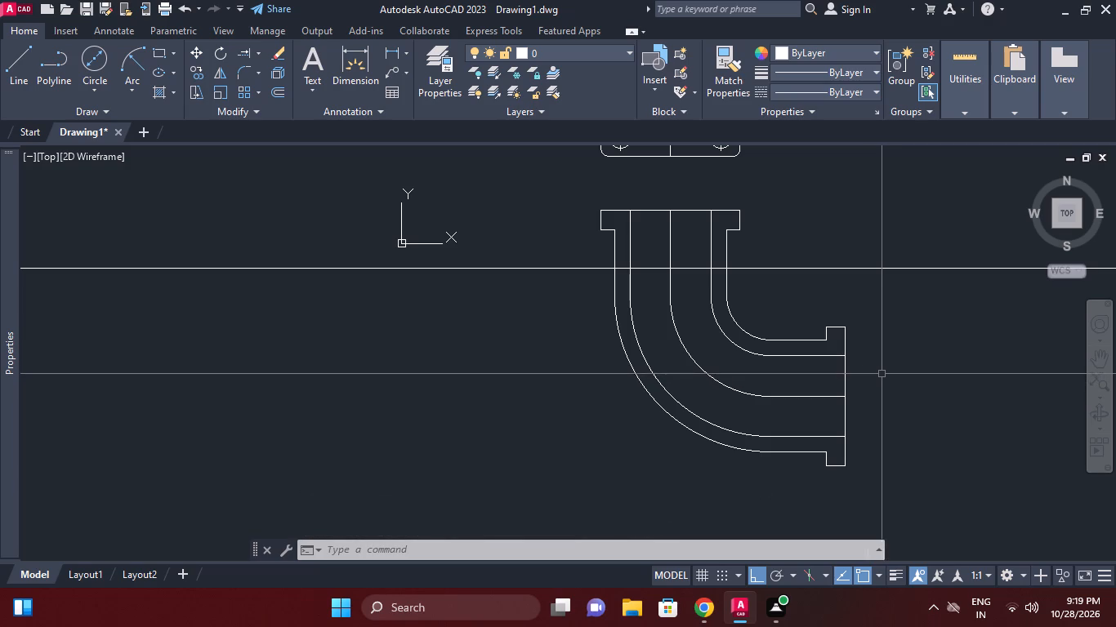
scroll(650, 225, "up", 2)
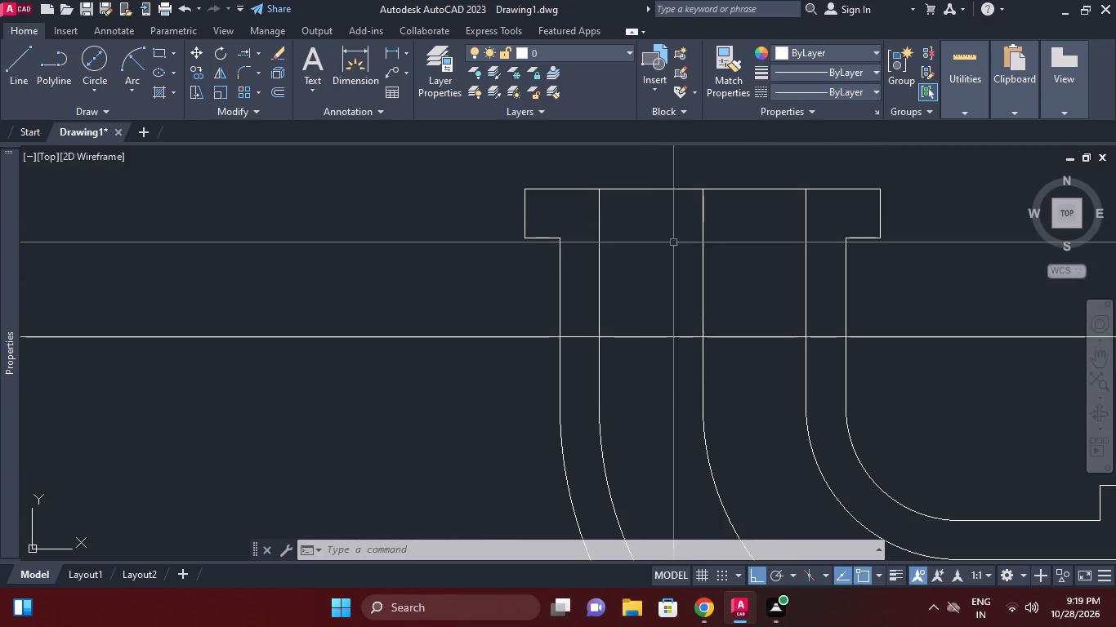
scroll(675, 243, "down", 1)
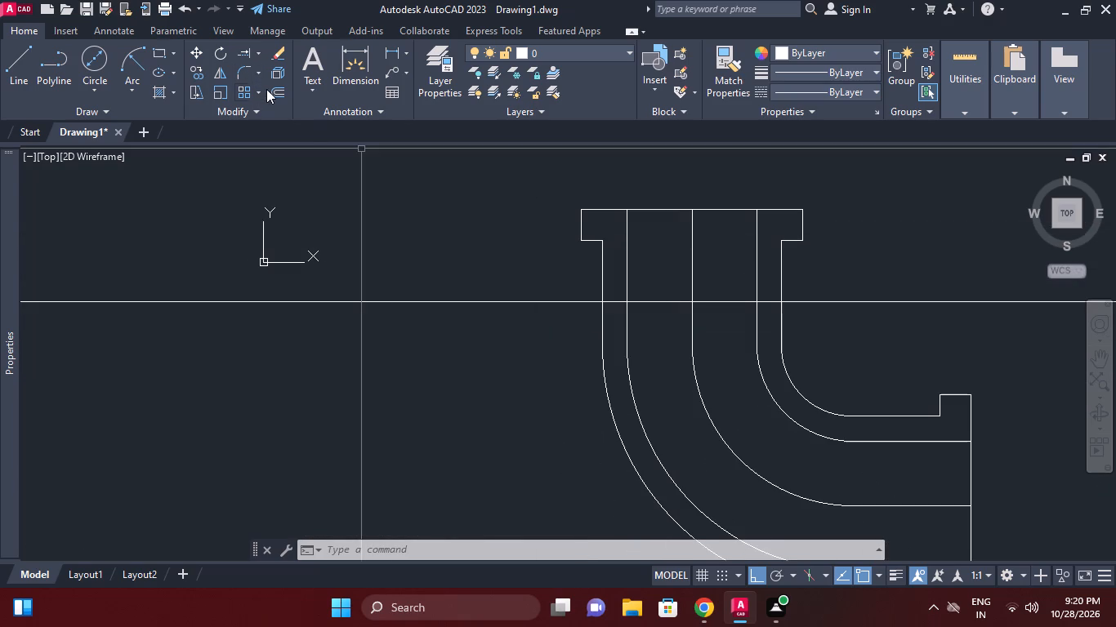
double_click(267, 89)
type("10")
key("Return")
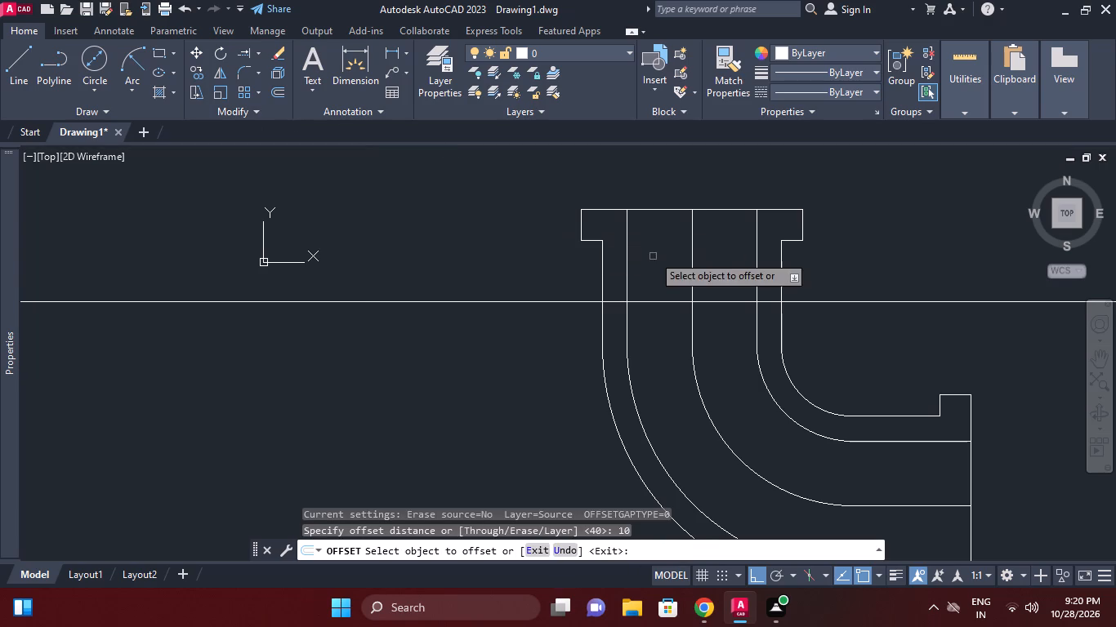
left_click(645, 211)
left_click(644, 232)
right_click(646, 229)
left_click(691, 252)
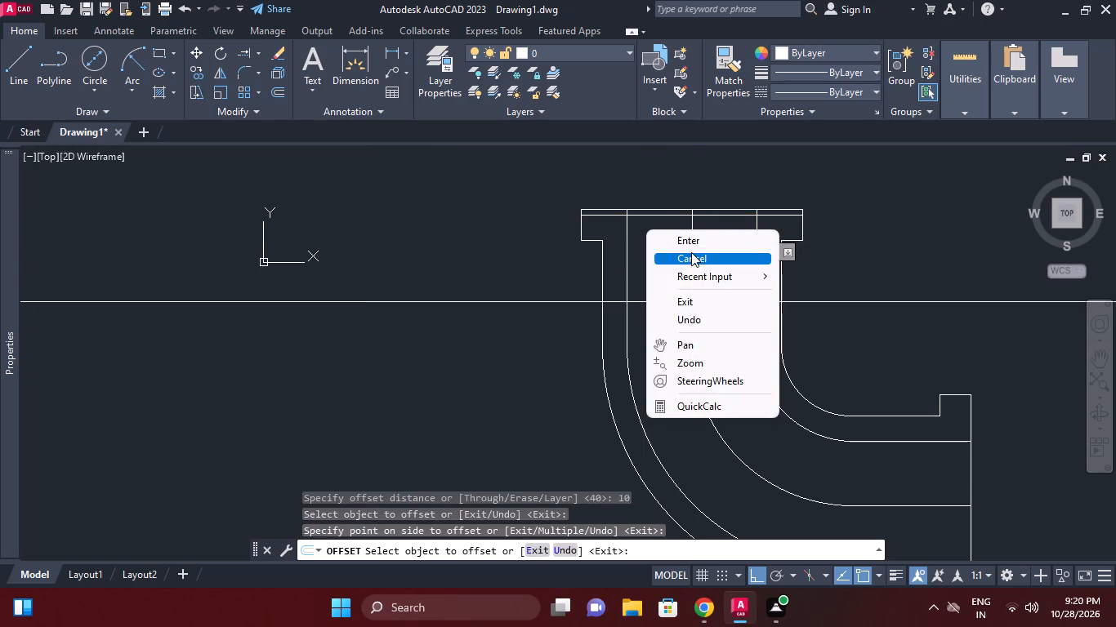
Offset both straight bore lines of the upper flange 10 mm outward, away from the centre line.
scroll(655, 230, "up", 1)
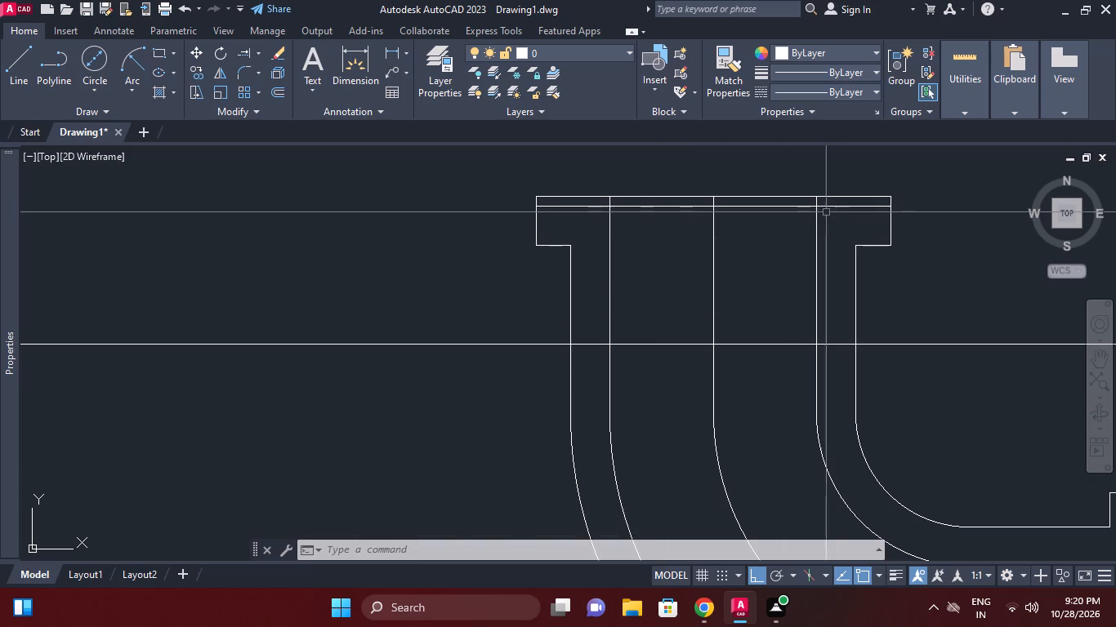
key("o")
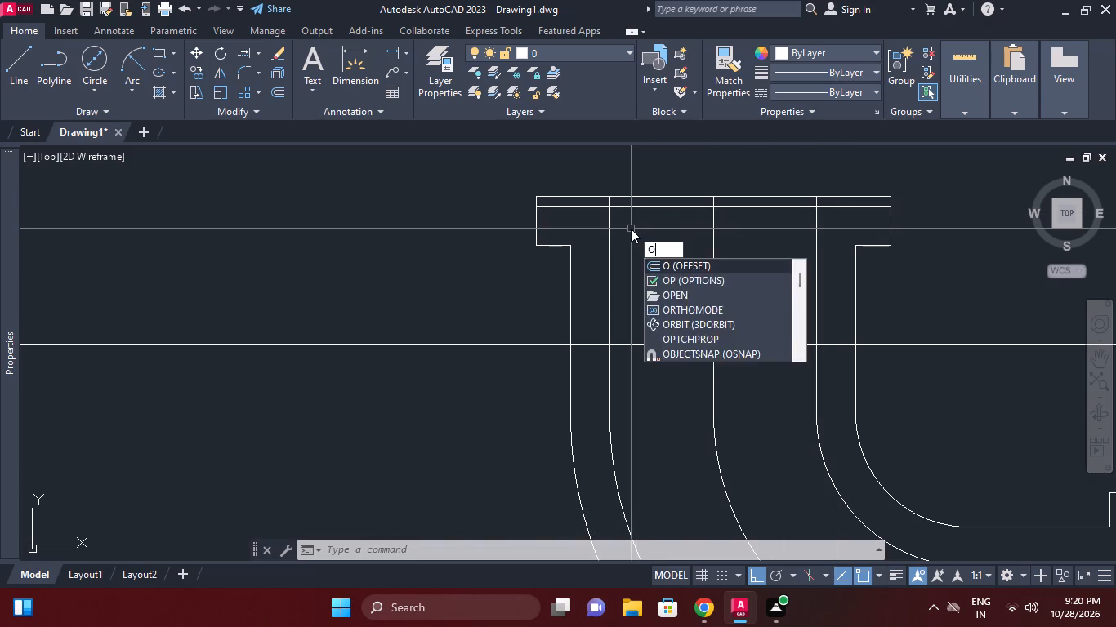
key("space")
key("1")
key("0")
key("Return")
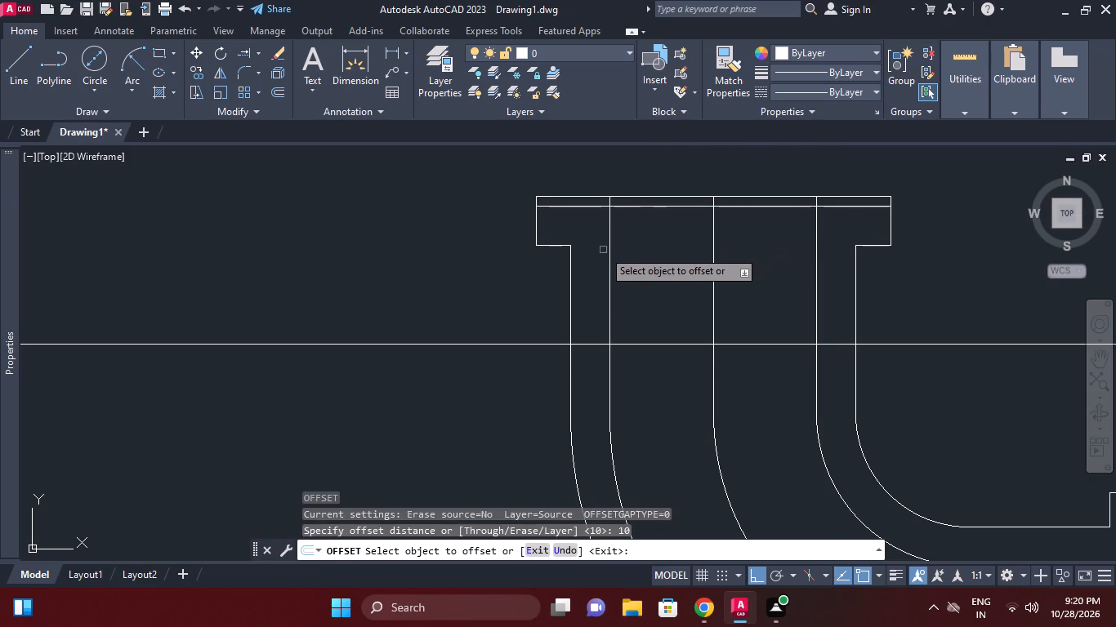
left_click(614, 229)
left_click(611, 216)
left_click(590, 220)
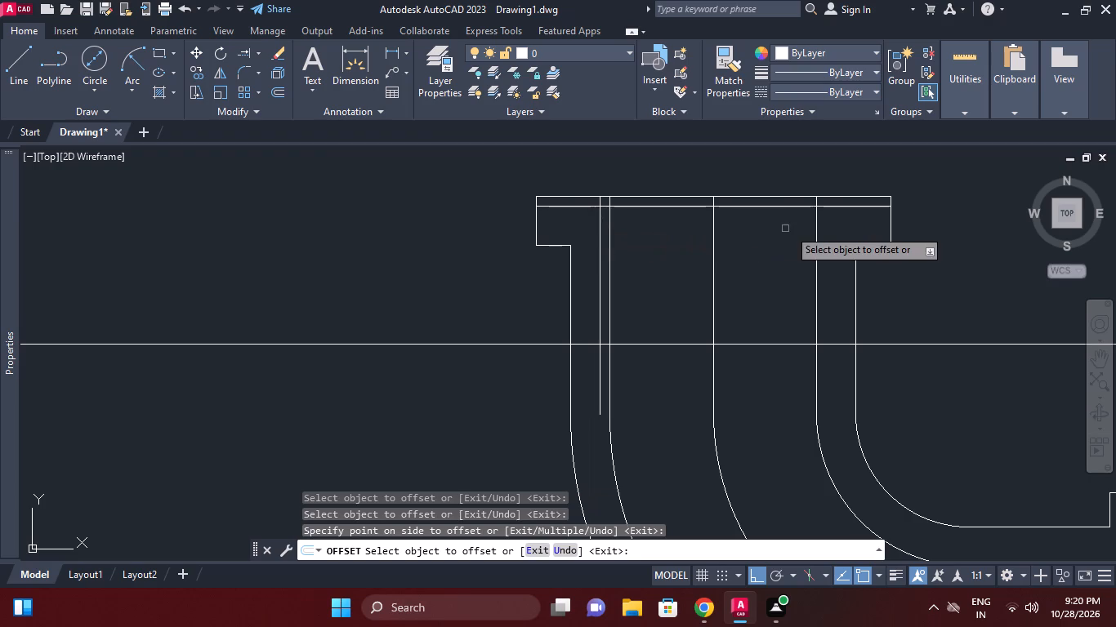
left_click(810, 228)
left_click(812, 225)
left_click(819, 223)
left_click(837, 217)
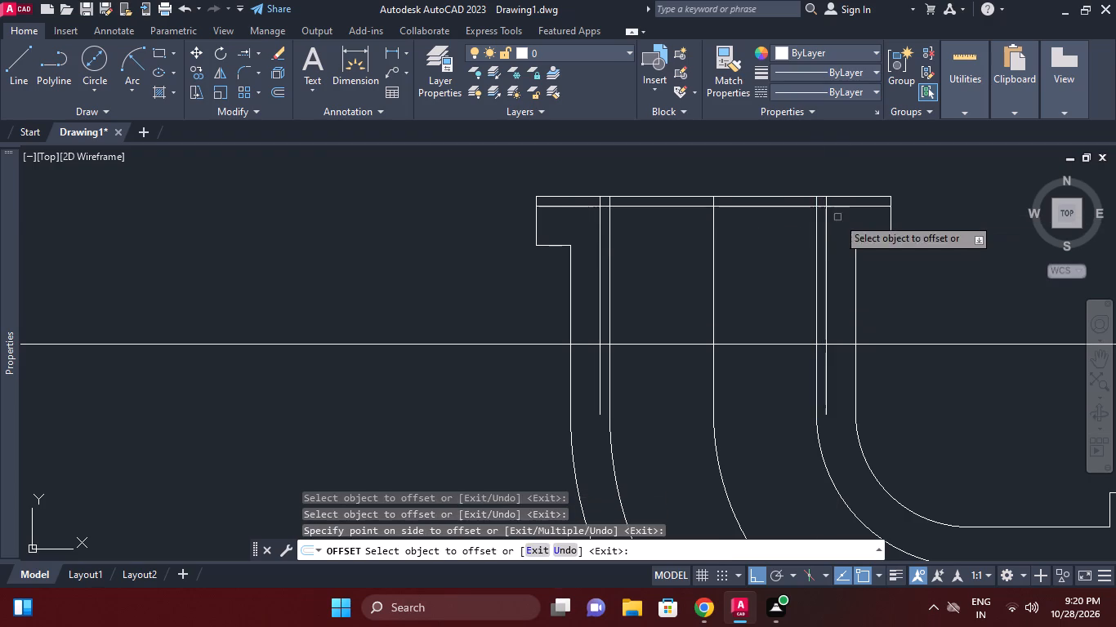
right_click(839, 199)
left_click(877, 204)
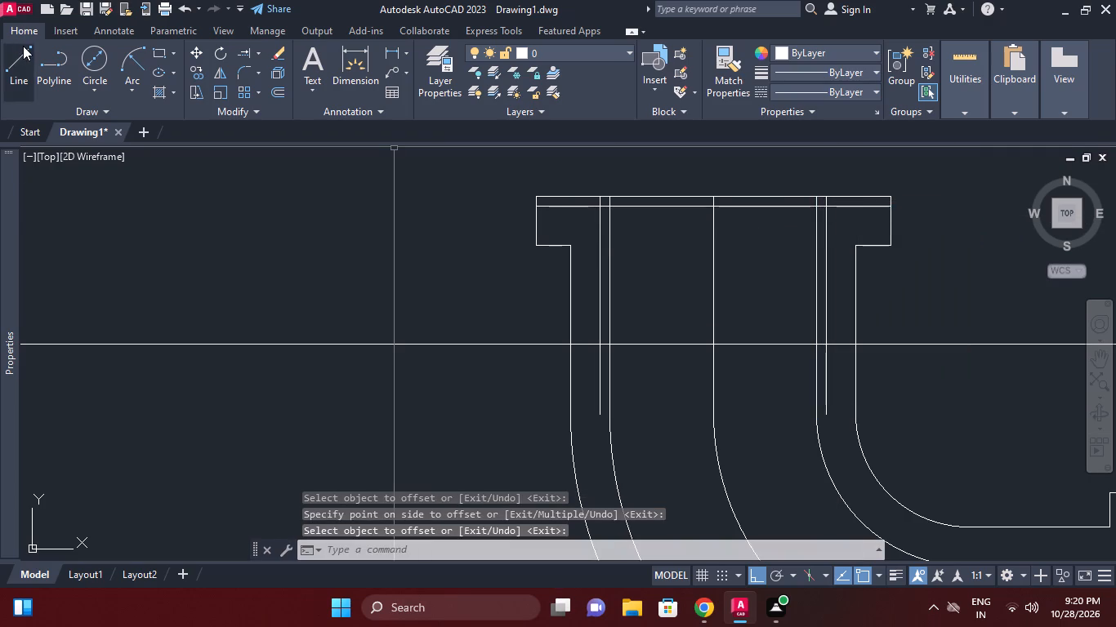
Draw the left bore chamfer line from the outer offset line's top end to the bore line's crossing with the 10 mm offset edge.
left_click(23, 52)
scroll(603, 207, "up", 2)
left_click(595, 185)
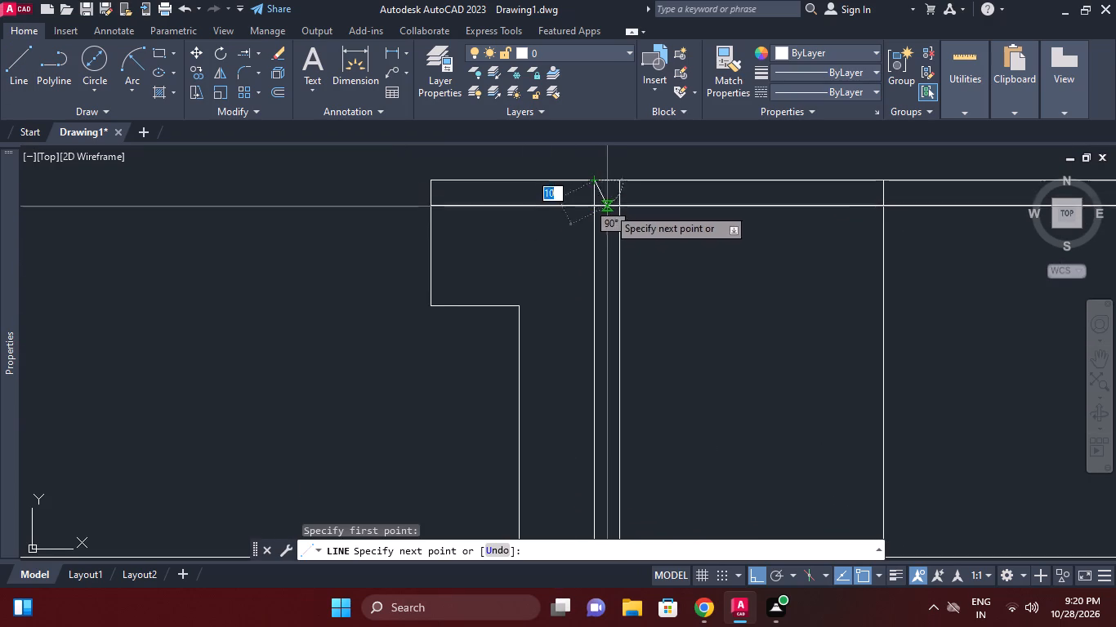
left_click(617, 209)
right_click(668, 203)
left_click(710, 210)
Draw the right bore chamfer line from the bore line's crossing with the 10 mm offset edge to the outer offset line's top end.
middle_click_drag(683, 255, 596, 279)
right_click(597, 280)
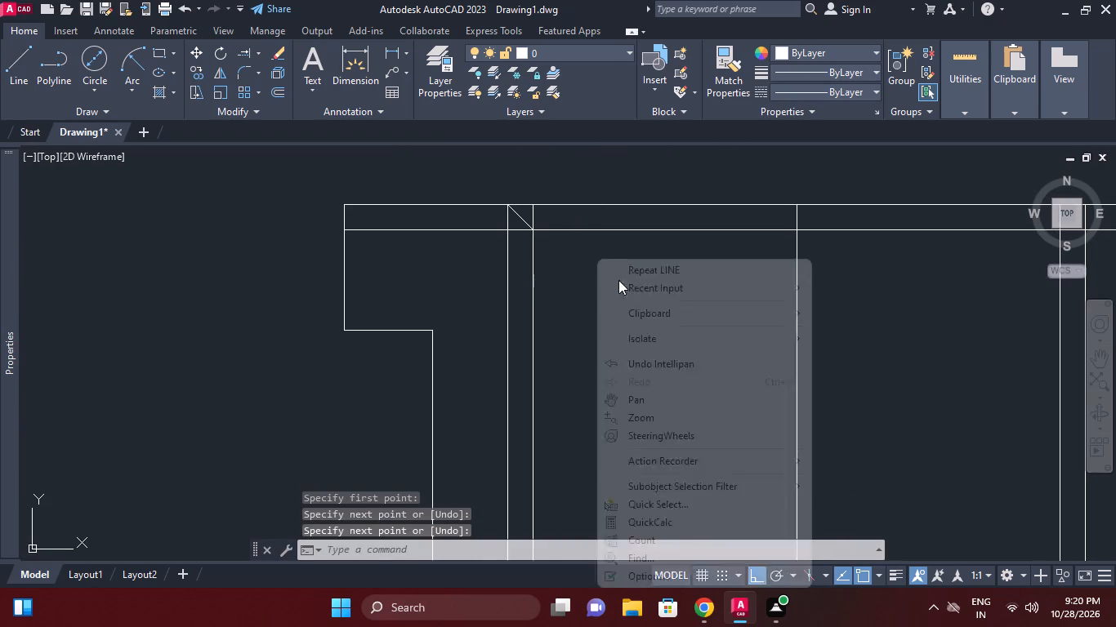
left_click(646, 272)
scroll(739, 301, "down", 1)
middle_click_drag(732, 303, 517, 342)
left_click(725, 296)
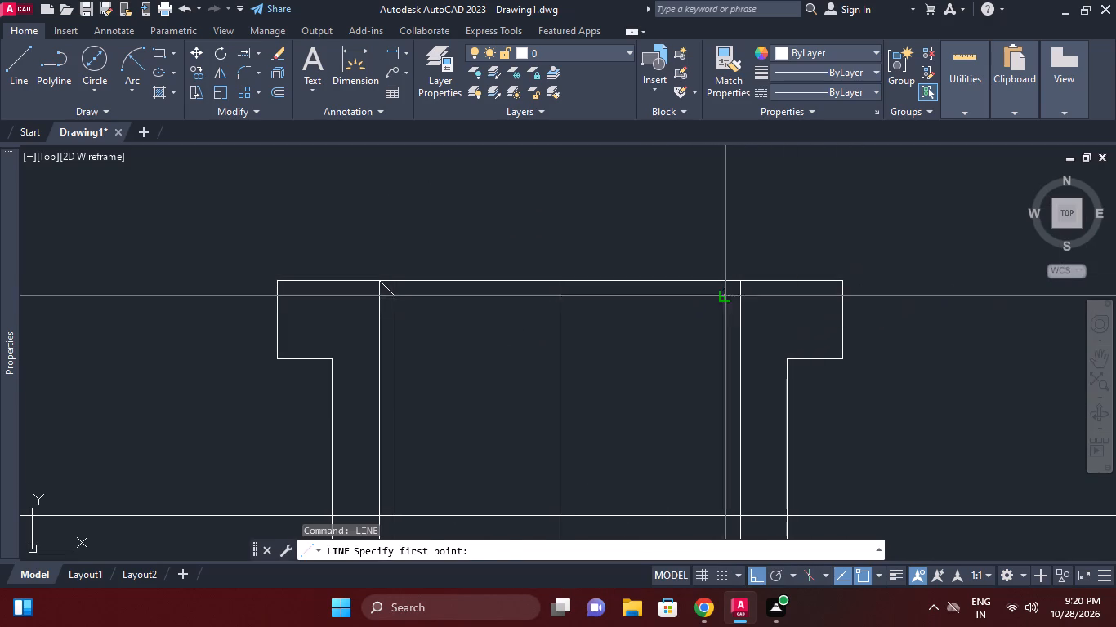
left_click(739, 282)
right_click(736, 275)
left_click(754, 300)
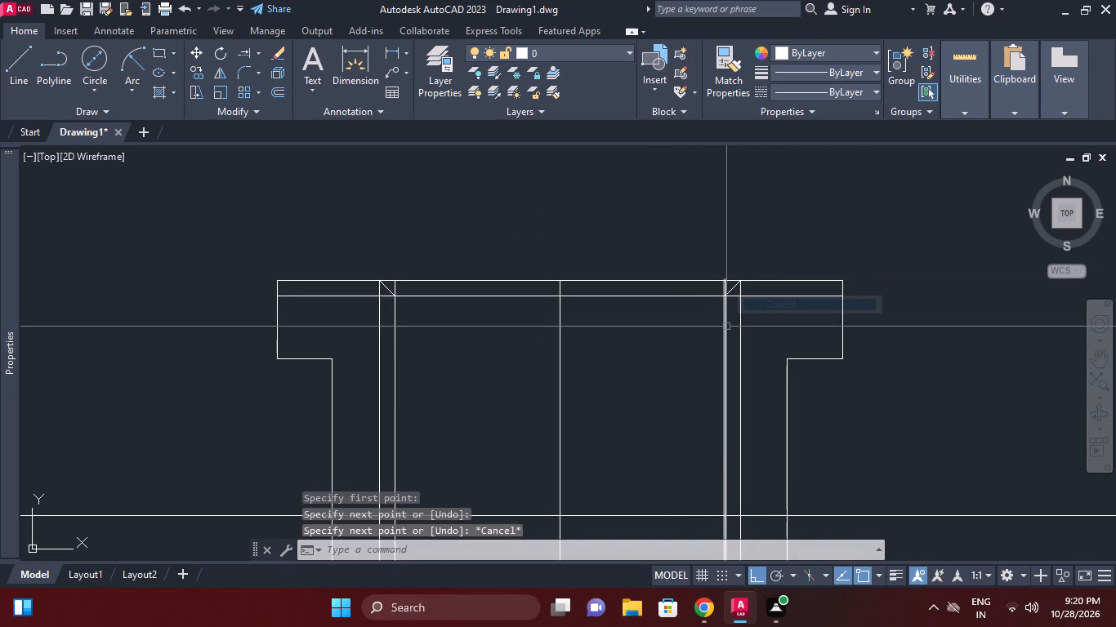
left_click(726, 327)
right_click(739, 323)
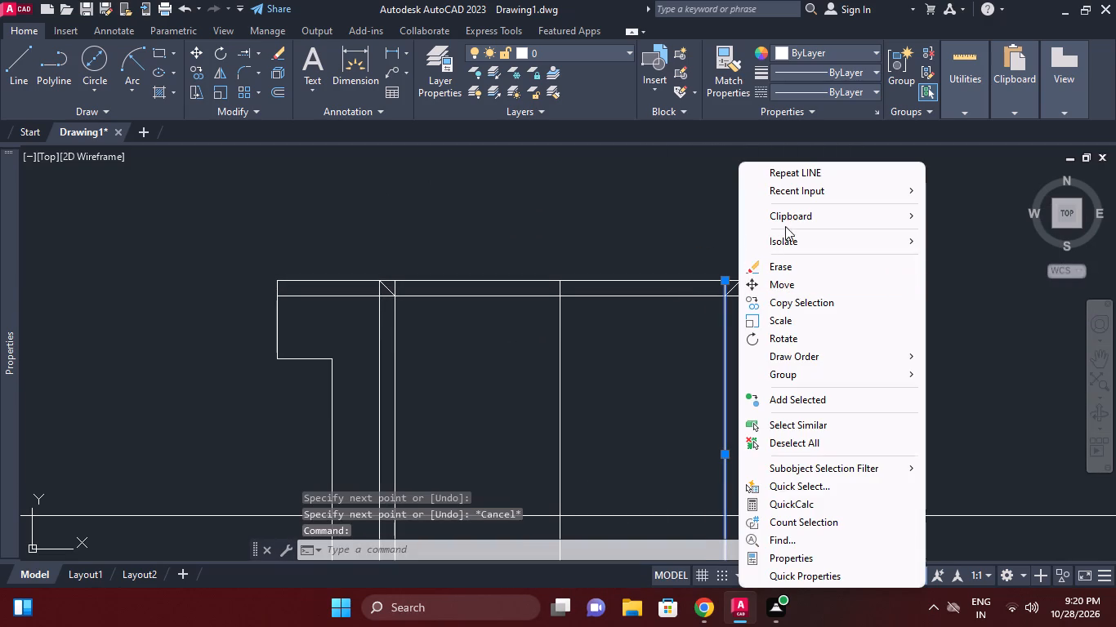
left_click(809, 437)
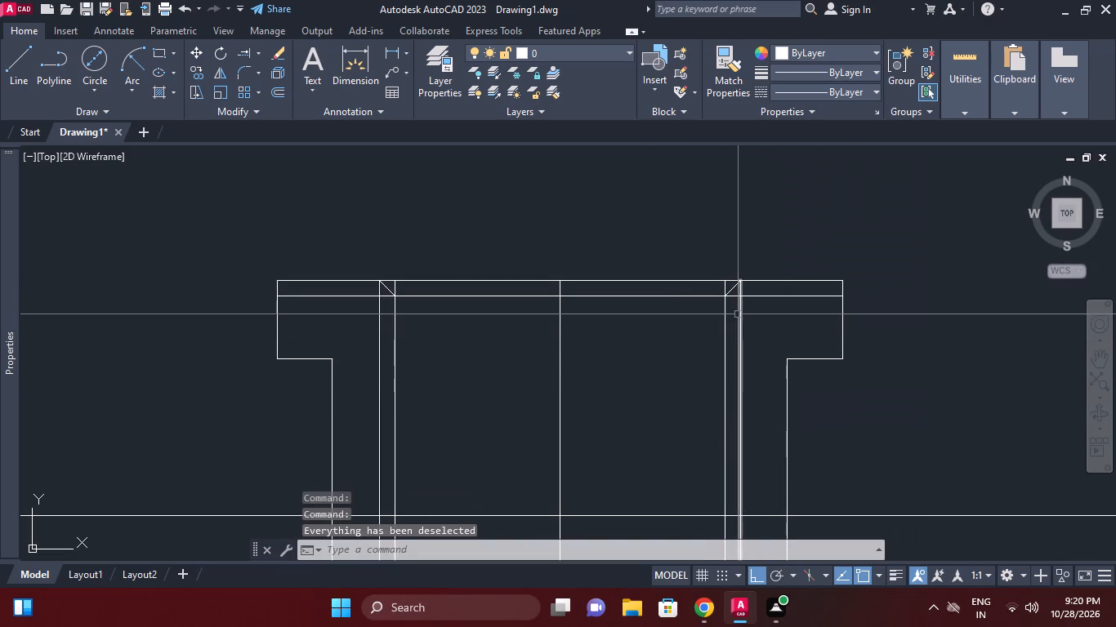
Erase the two vertical construction lines offset 10 mm outside the bore lines.
left_click(741, 313)
left_click(376, 321)
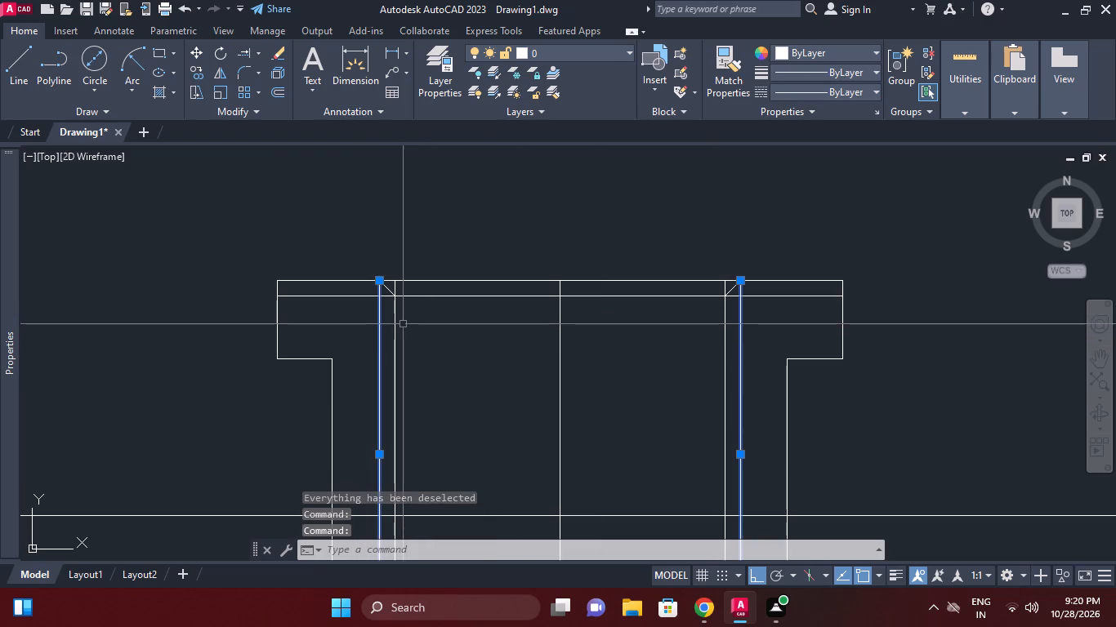
right_click(408, 324)
left_click(457, 285)
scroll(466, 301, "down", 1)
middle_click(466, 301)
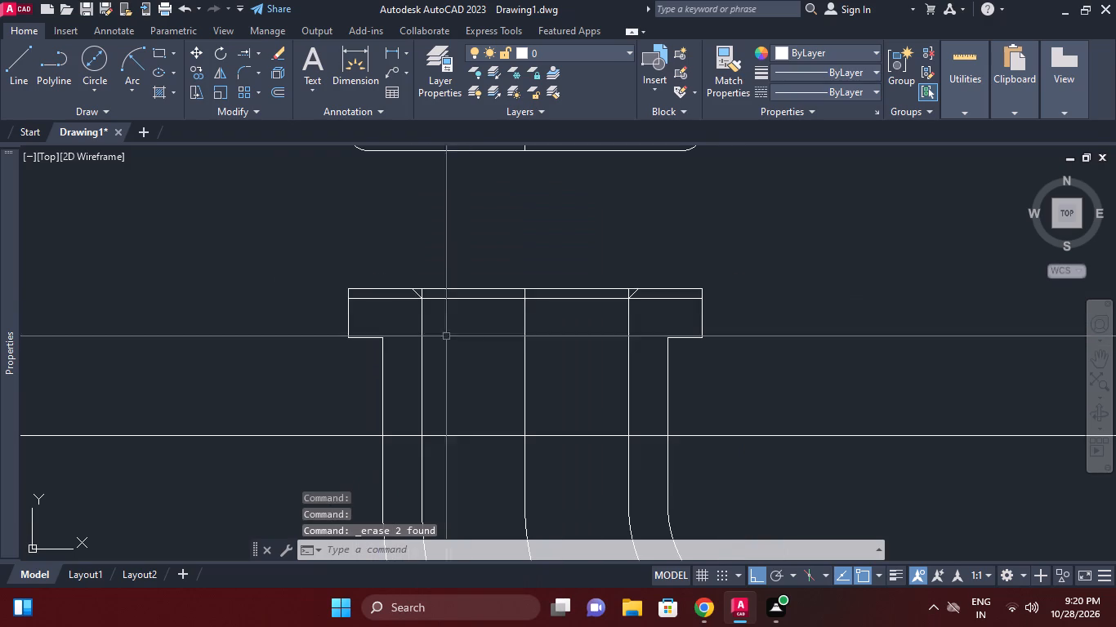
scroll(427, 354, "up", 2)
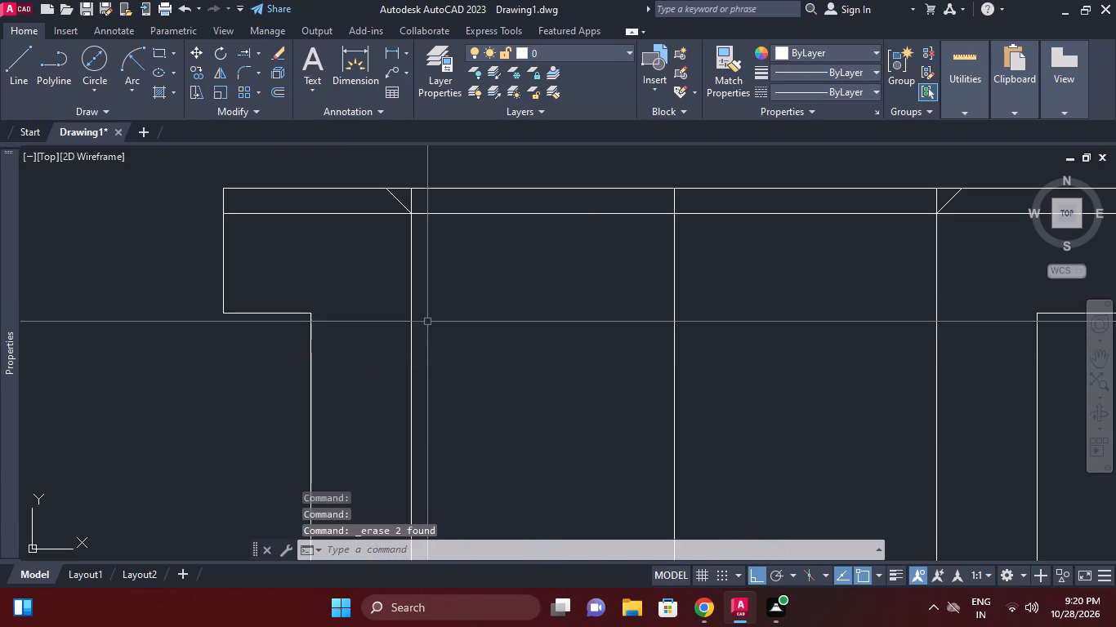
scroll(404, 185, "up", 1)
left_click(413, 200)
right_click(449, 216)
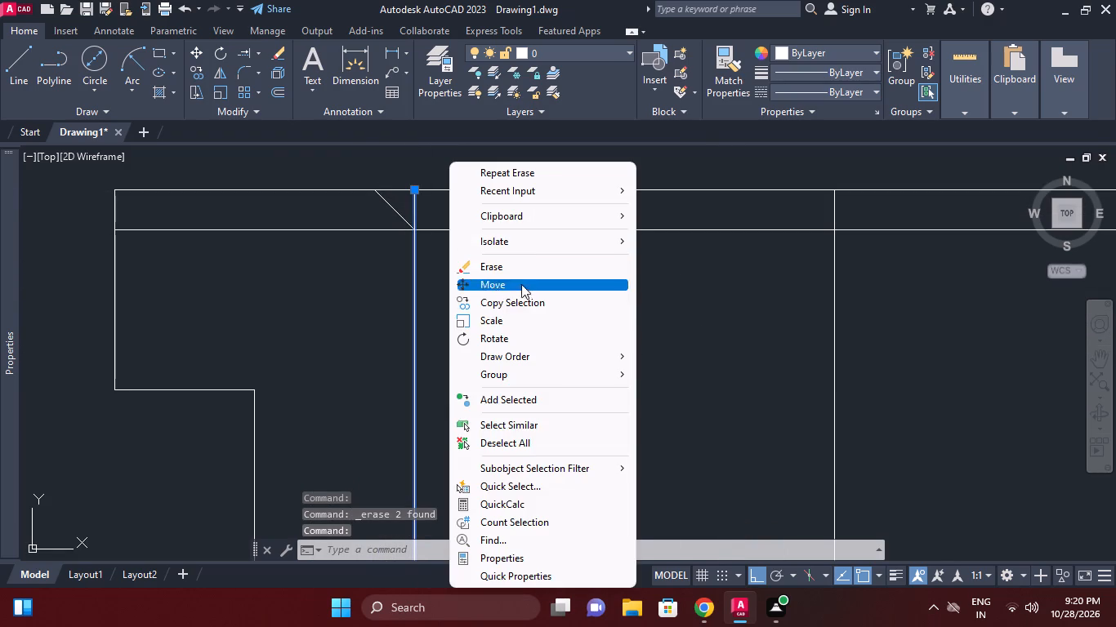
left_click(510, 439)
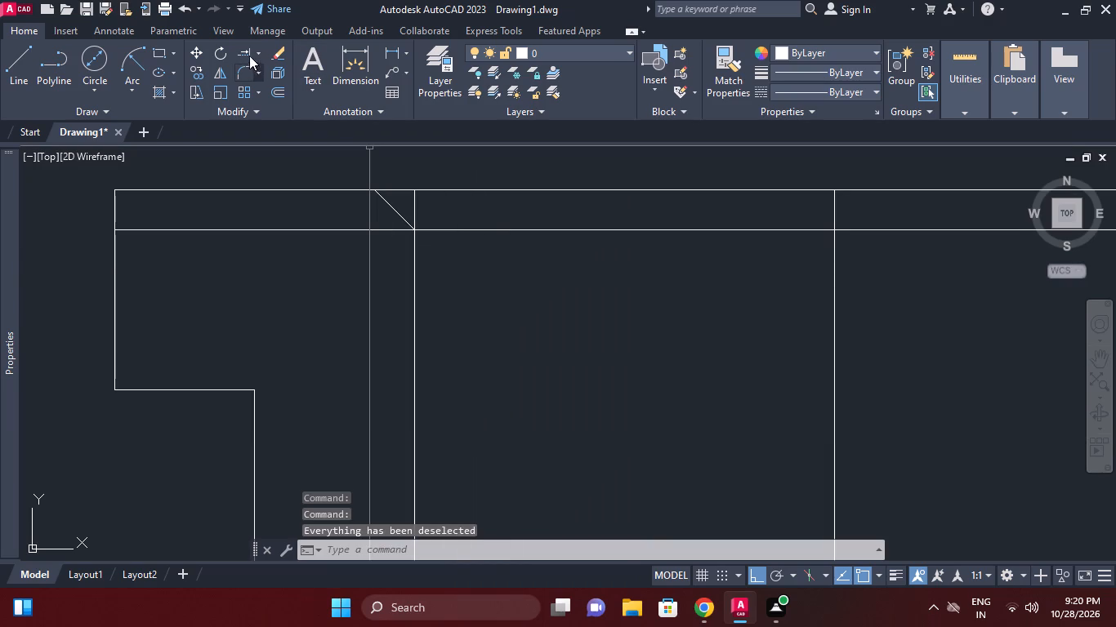
Trim both bore lines and the centre line above the 10 mm offset edge in the upper flange.
left_click(261, 51)
left_click(259, 69)
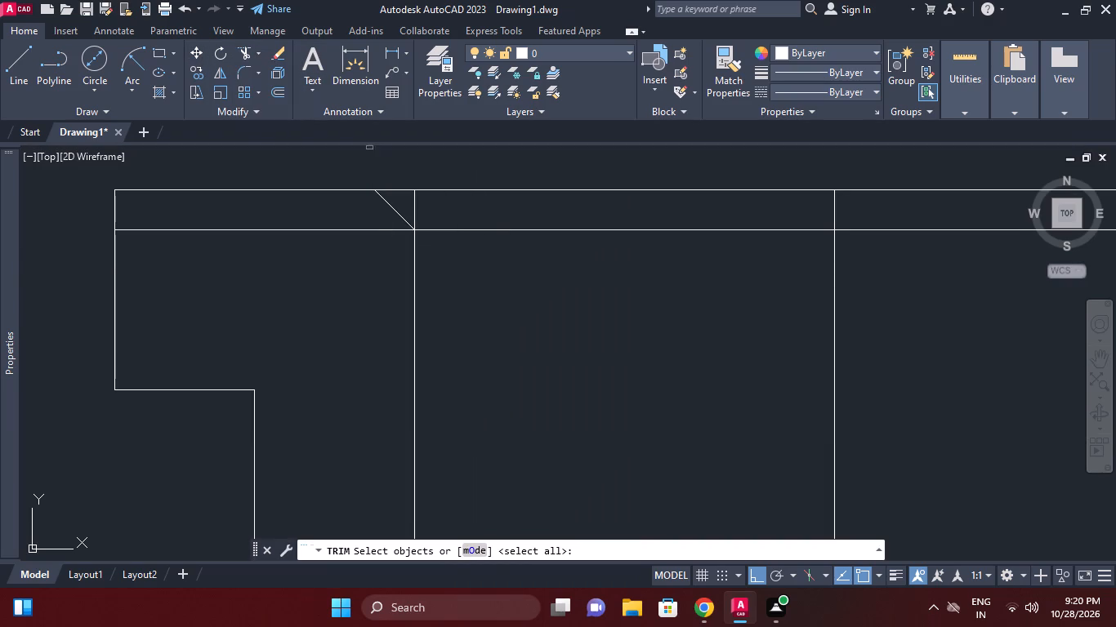
right_click(471, 269)
left_click(492, 280)
left_click(418, 207)
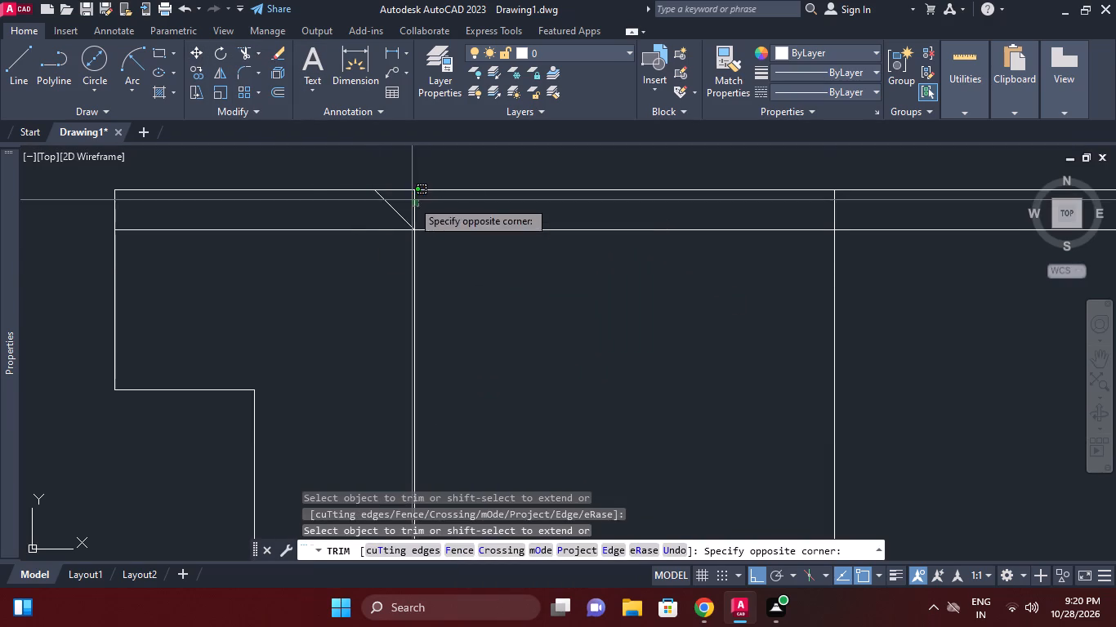
left_click(412, 200)
scroll(491, 232, "down", 1)
middle_click_drag(491, 232, 455, 251)
left_click(670, 231)
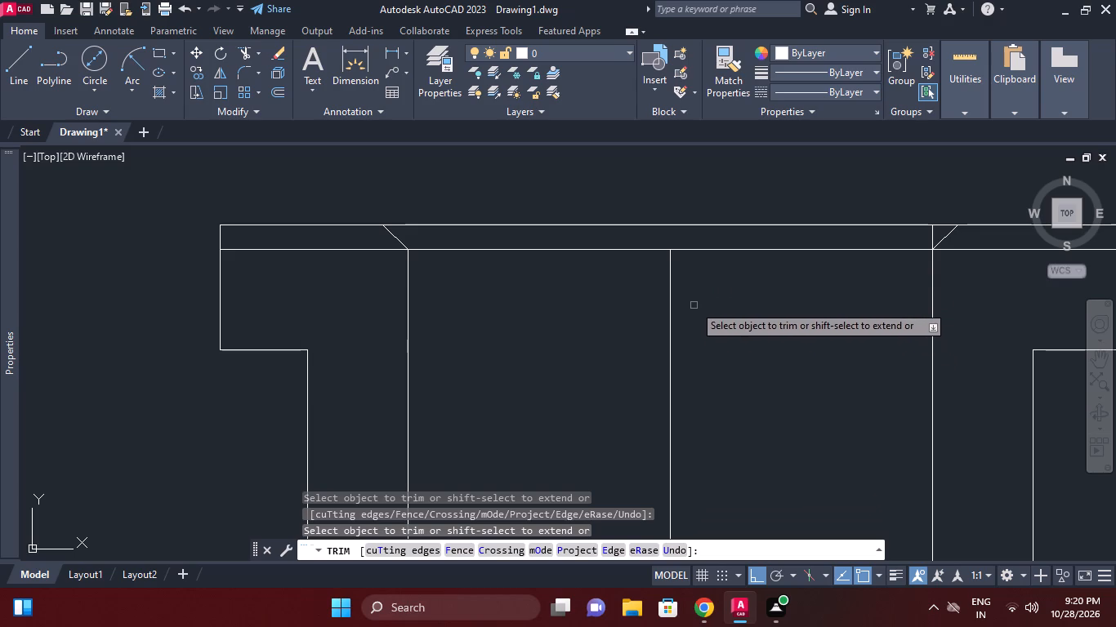
middle_click_drag(858, 303, 711, 333)
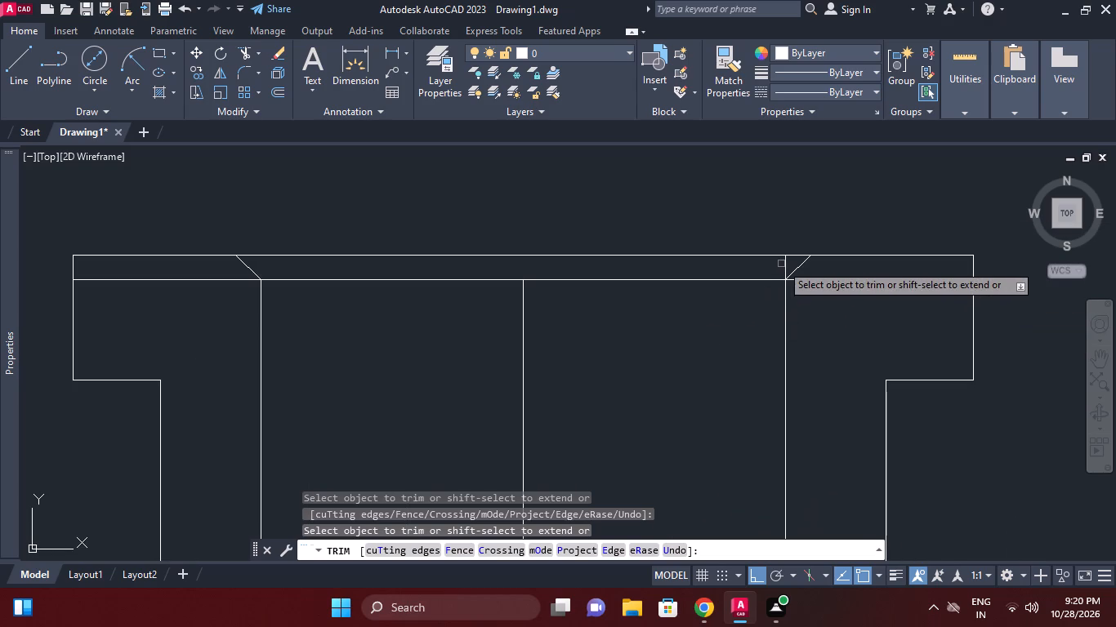
left_click(784, 262)
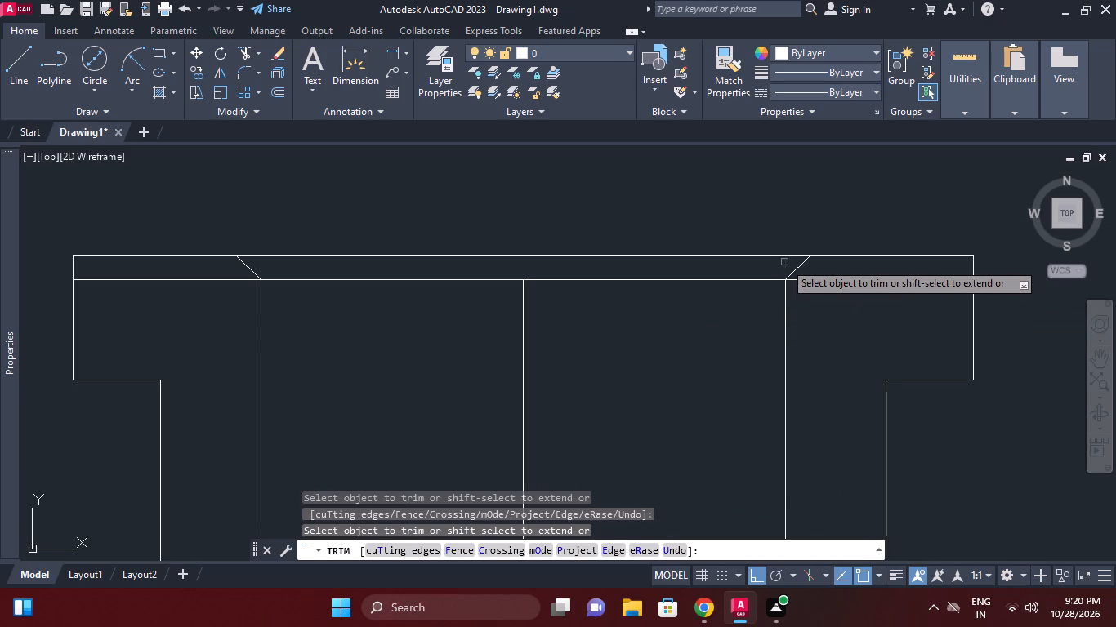
Trim the 10 mm offset edge outside the two chamfer lines on both sides of the upper flange.
left_click(798, 280)
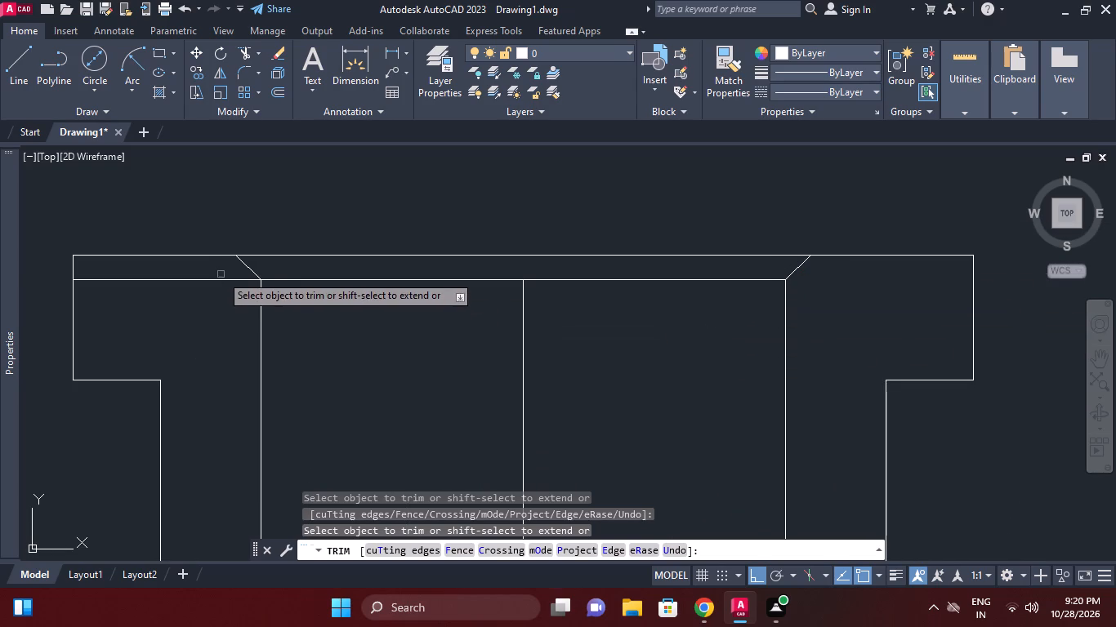
left_click(221, 274)
left_click(221, 282)
scroll(316, 309, "down", 2)
middle_click_drag(327, 309, 371, 320)
left_click(292, 309)
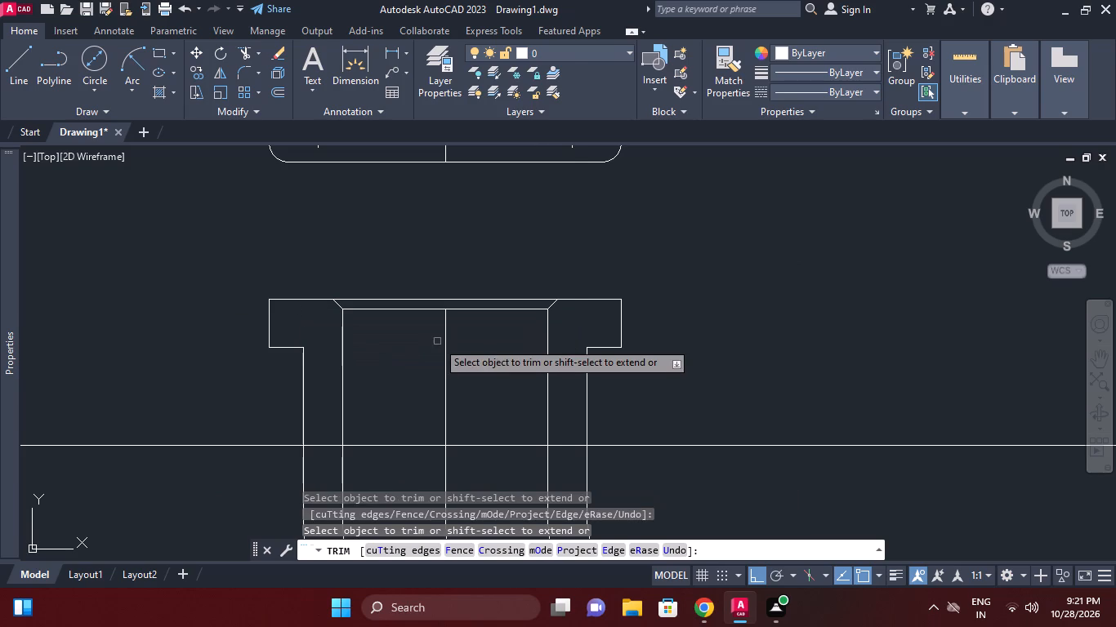
right_click(437, 341)
left_click(484, 78)
Offset the side flange's vertical end face 10 mm inward into the flange.
middle_click(630, 265)
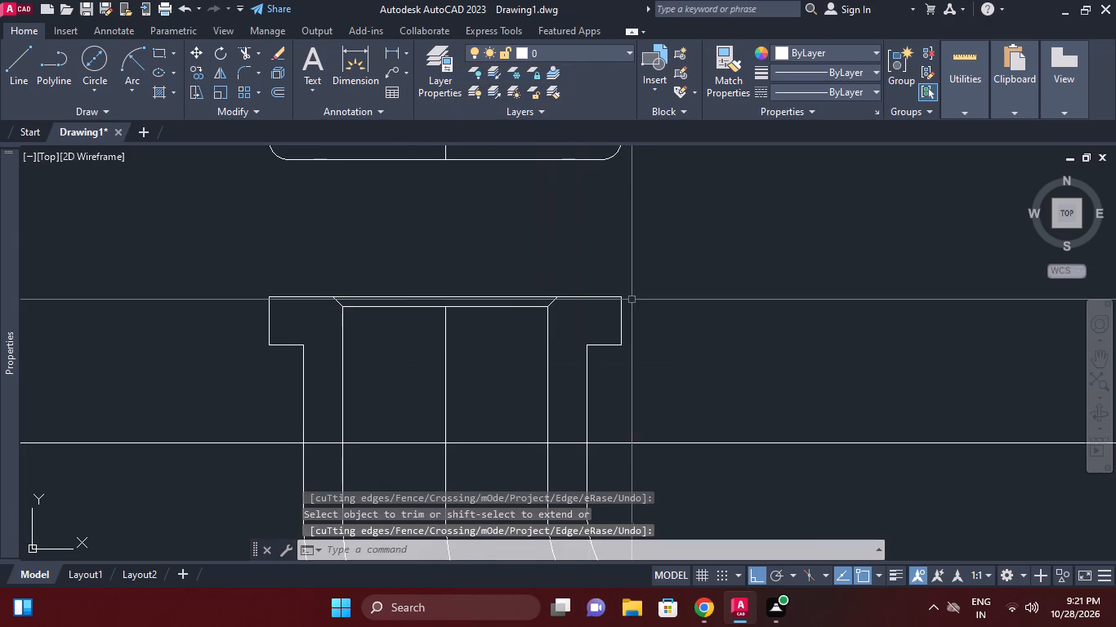
scroll(632, 301, "down", 2)
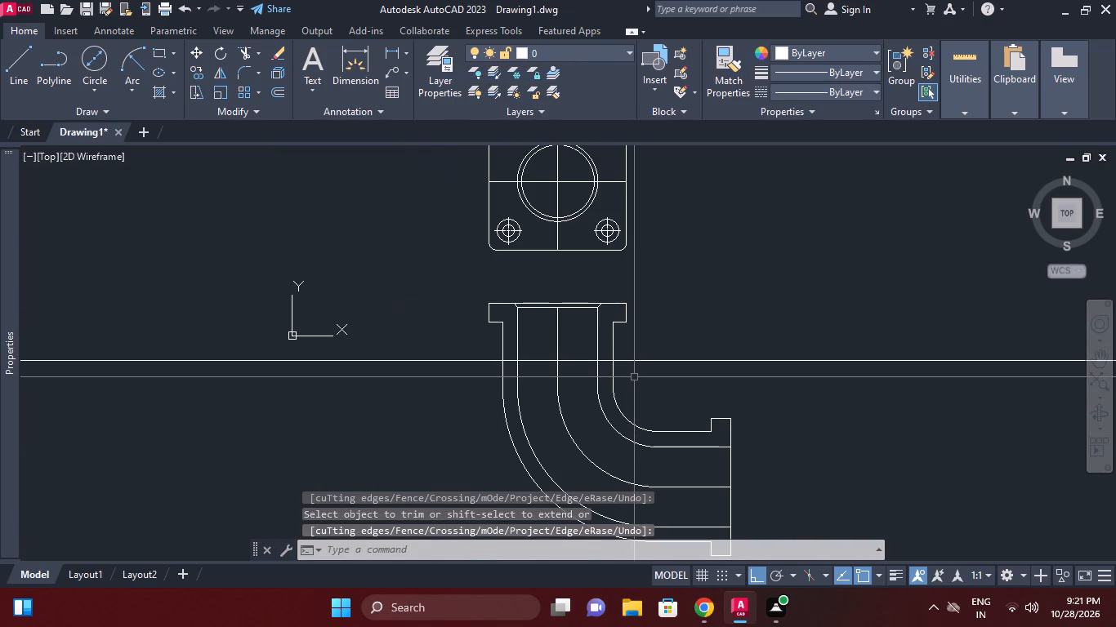
middle_click_drag(692, 402, 683, 306)
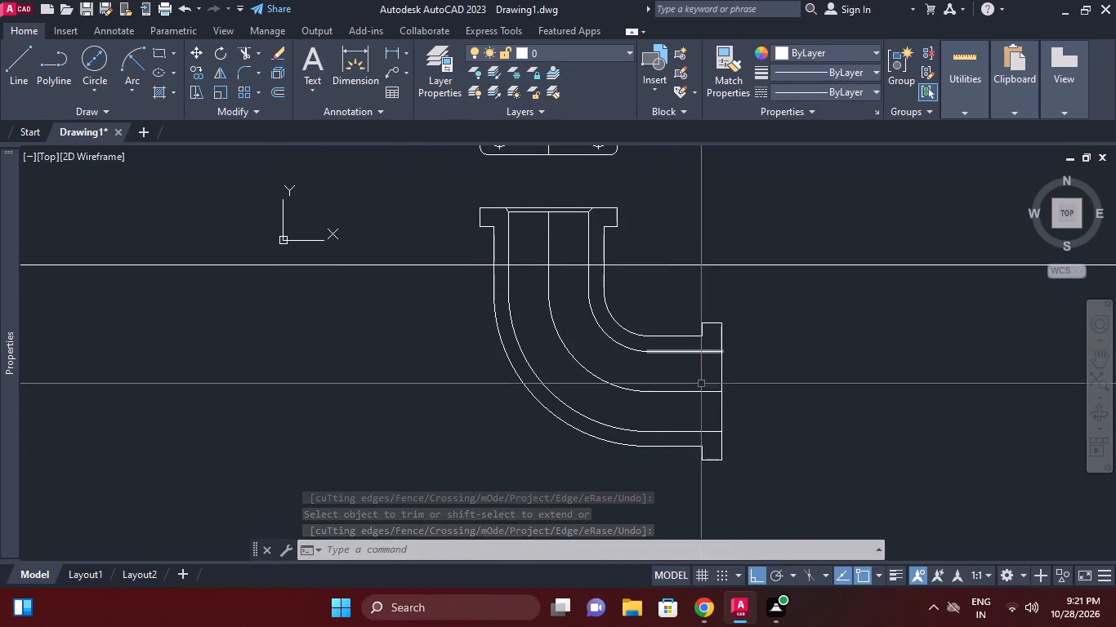
scroll(721, 383, "up", 1)
right_click(760, 382)
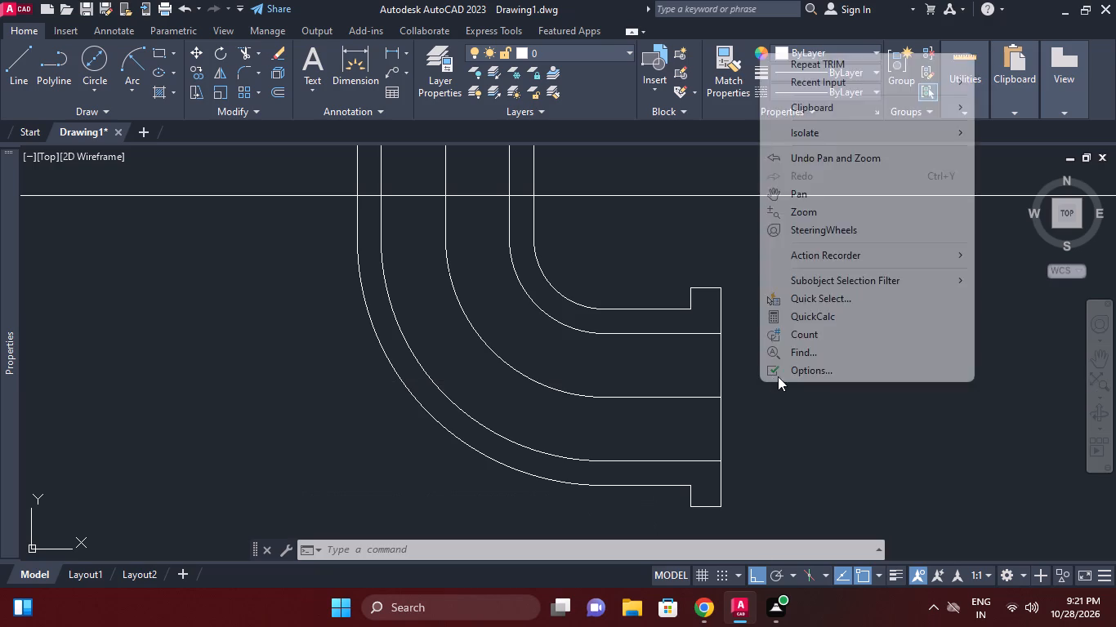
left_click(810, 83)
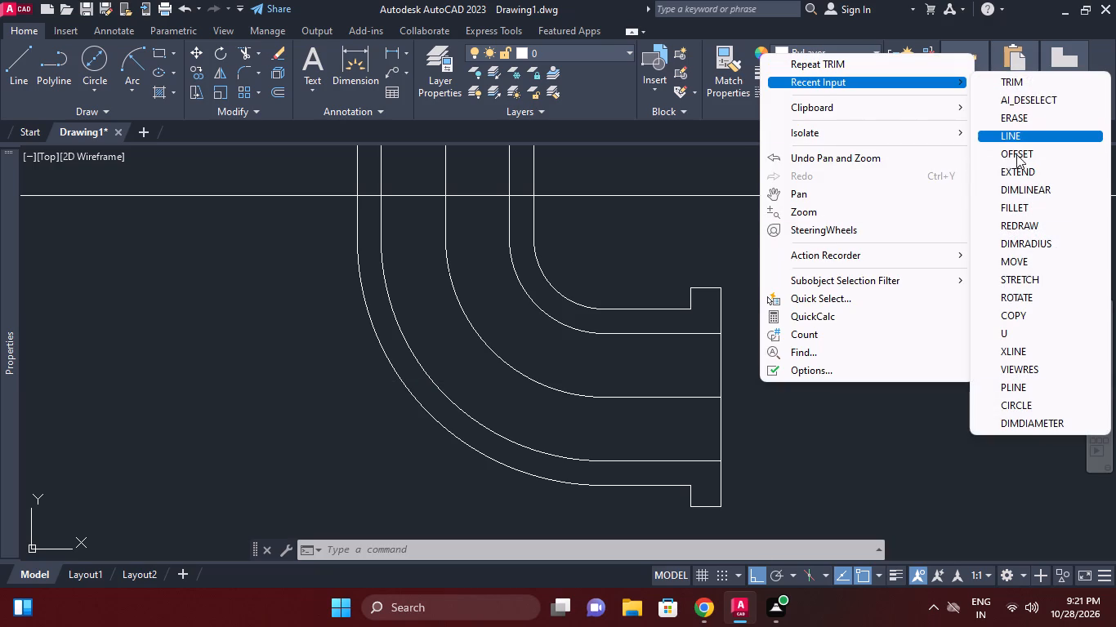
left_click(1018, 145)
right_click(891, 277)
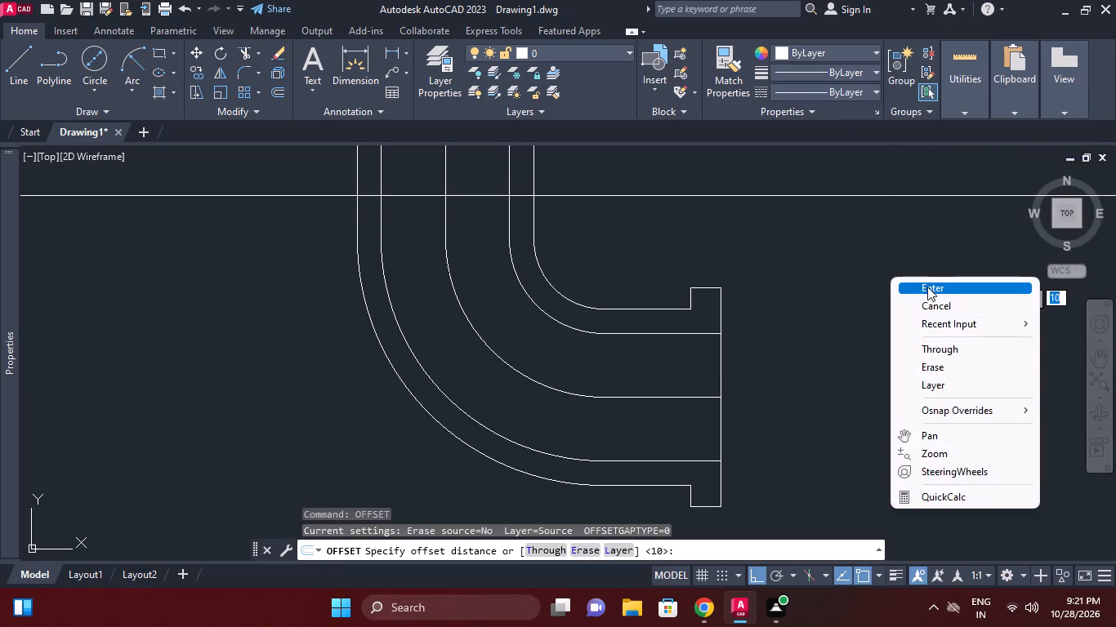
left_click(927, 287)
left_click(718, 365)
left_click(698, 354)
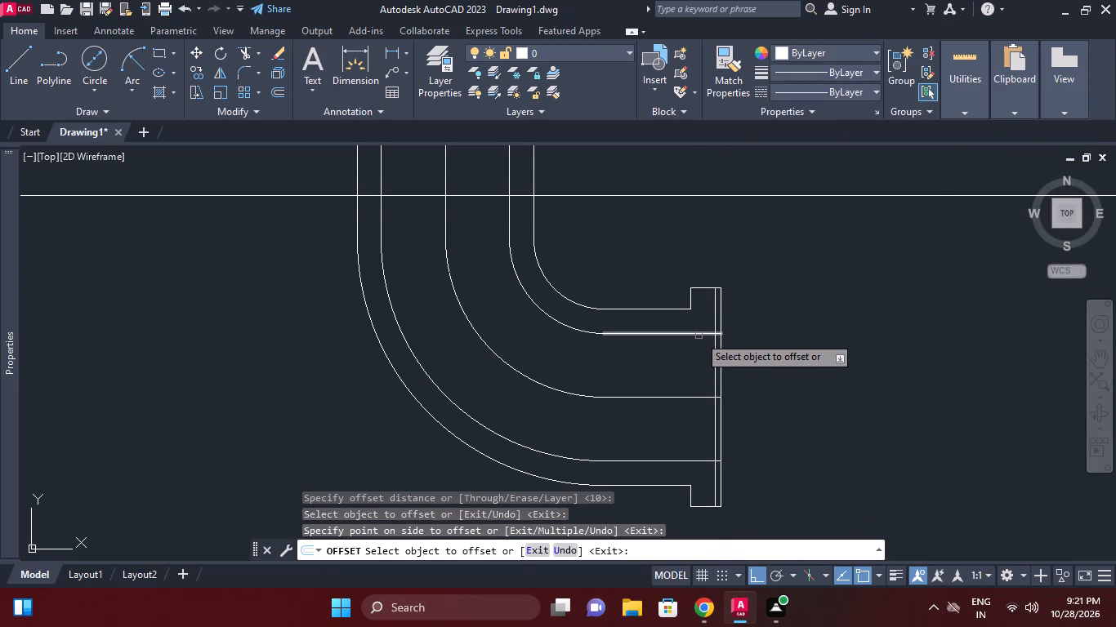
Offset the two horizontal bore lines 10 mm outward, toward the pipe walls, near the side flange.
left_click(699, 336)
left_click(698, 317)
left_click(704, 460)
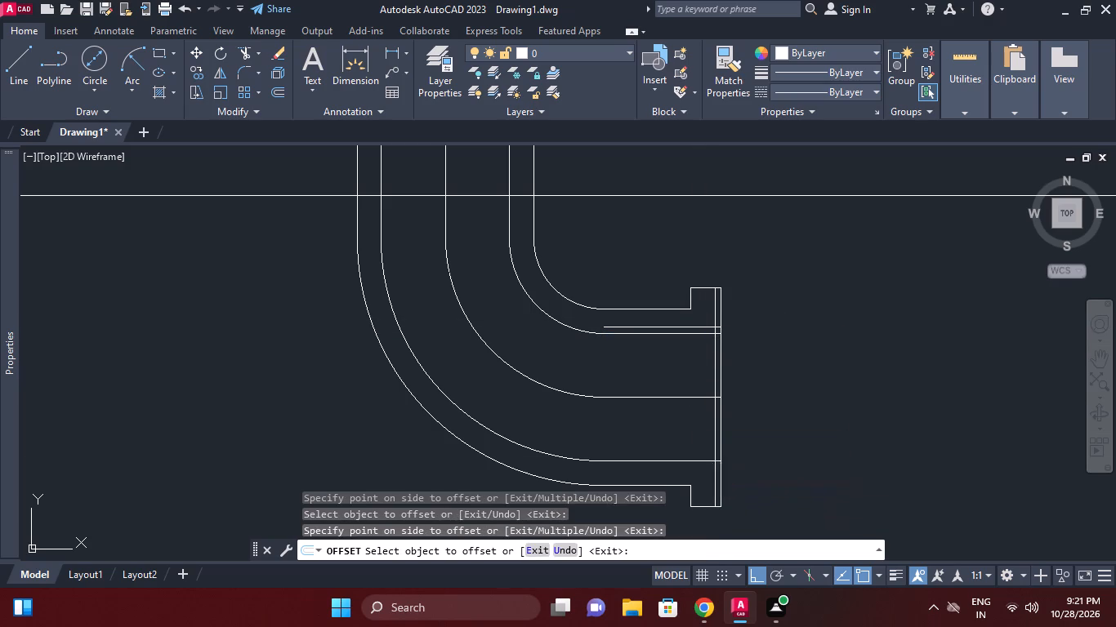
left_click(701, 477)
right_click(767, 421)
left_click(823, 238)
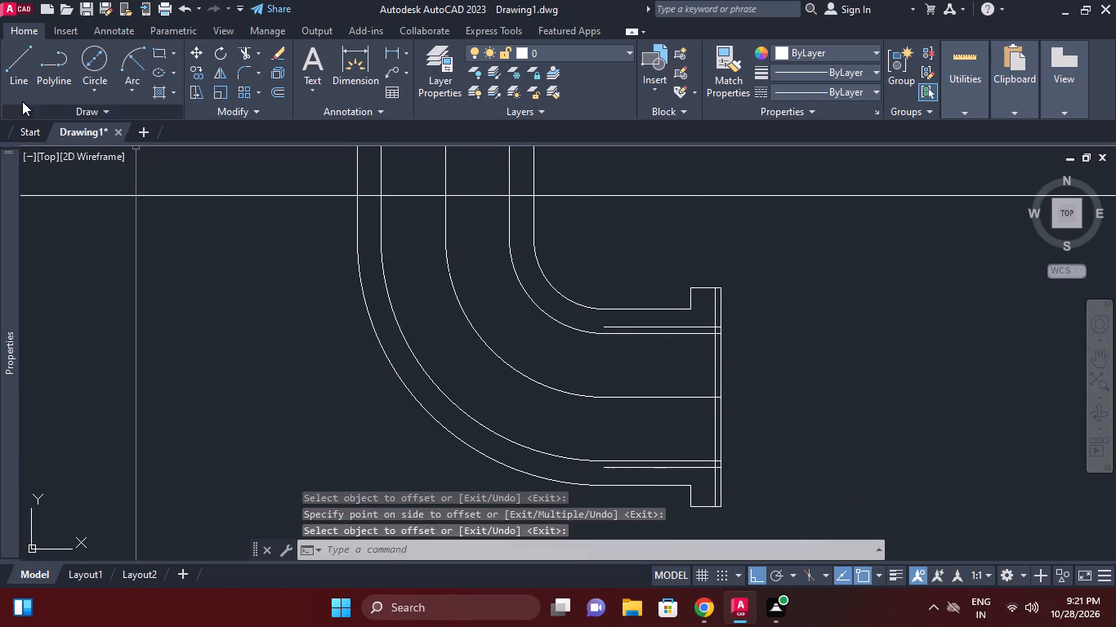
Draw the lower bore chamfer line from the lower offset line's end on the flange face to the bore line's crossing with the 10 mm offset edge.
left_click(21, 78)
scroll(687, 470, "up", 2)
left_click(773, 468)
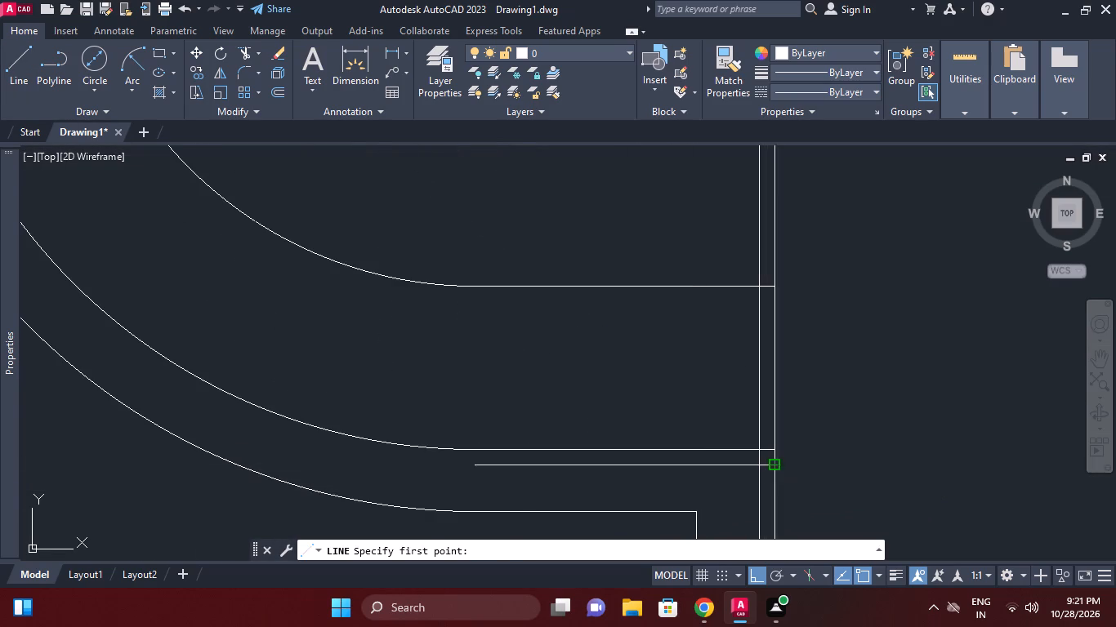
left_click(754, 451)
right_click(788, 401)
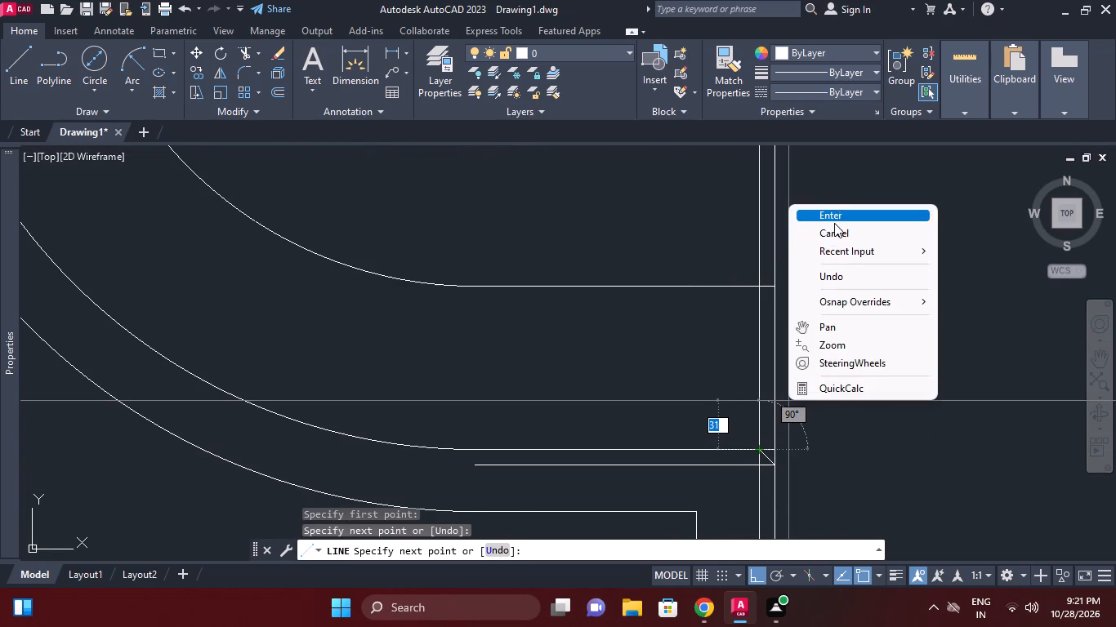
left_click(833, 223)
Draw the upper bore chamfer line from the upper offset line's end on the flange face to the bore line's crossing with the 10 mm offset edge.
middle_click_drag(833, 263, 816, 452)
right_click(792, 315)
left_click(846, 272)
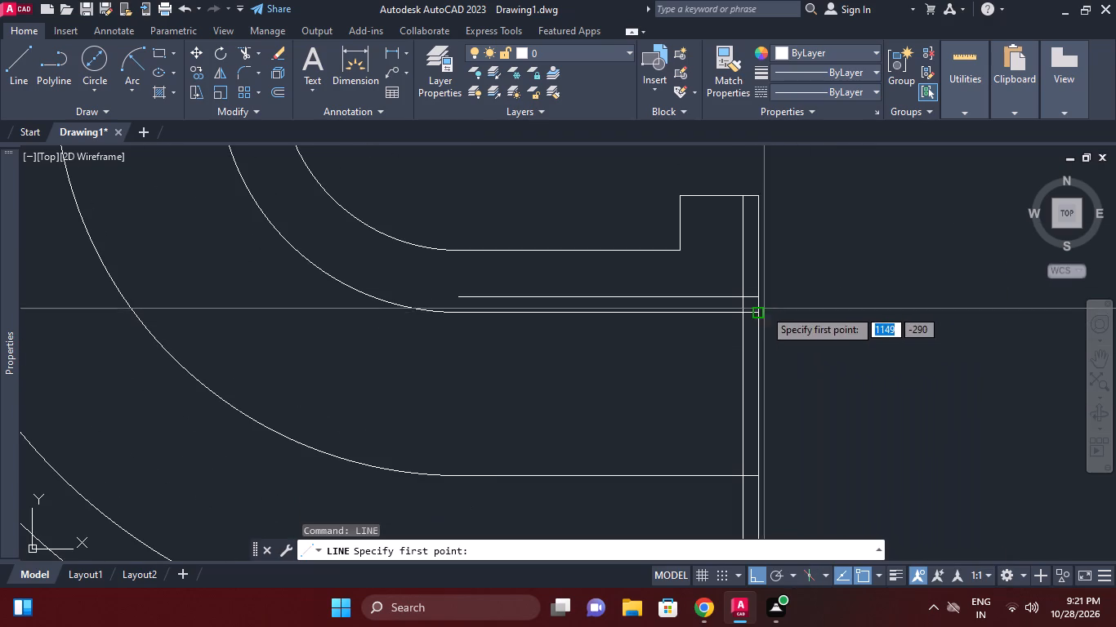
scroll(762, 305, "up", 2)
left_click(751, 285)
left_click(715, 327)
right_click(715, 327)
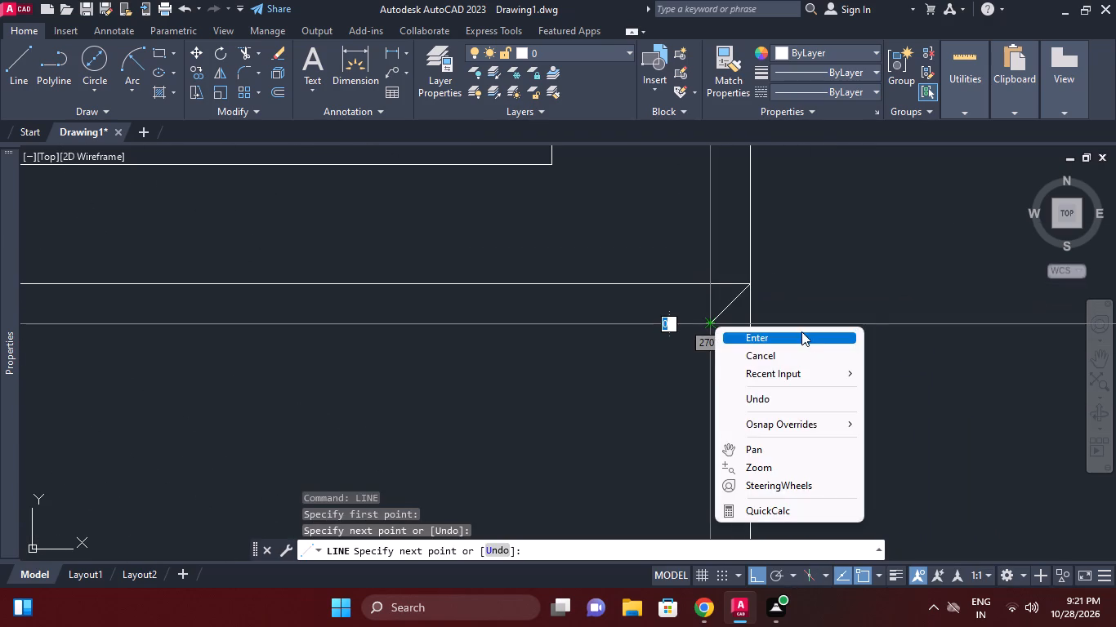
left_click(782, 359)
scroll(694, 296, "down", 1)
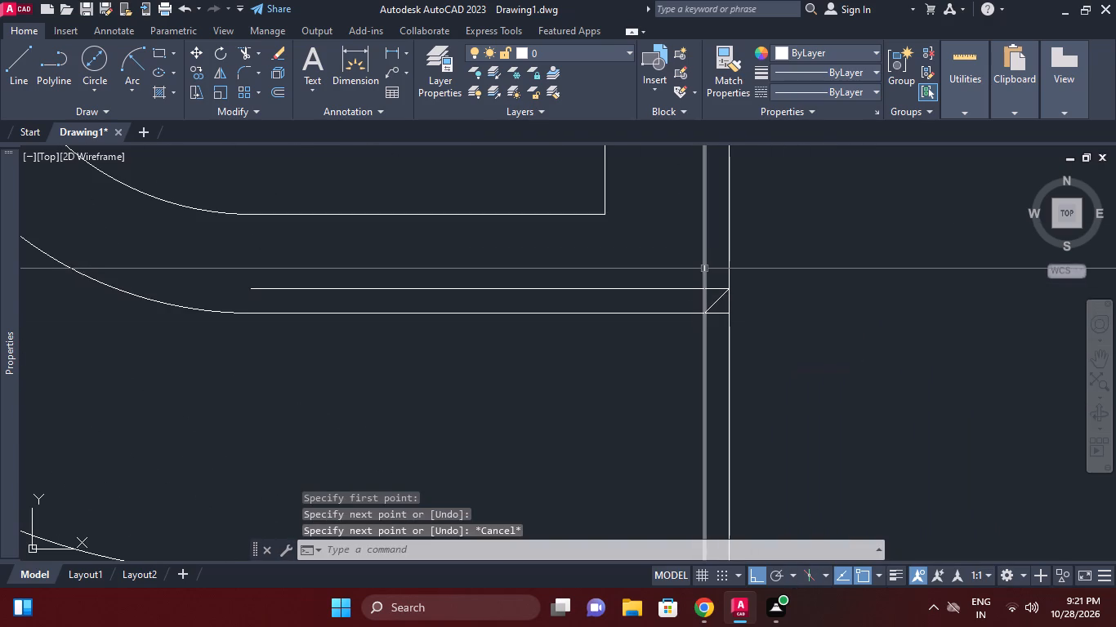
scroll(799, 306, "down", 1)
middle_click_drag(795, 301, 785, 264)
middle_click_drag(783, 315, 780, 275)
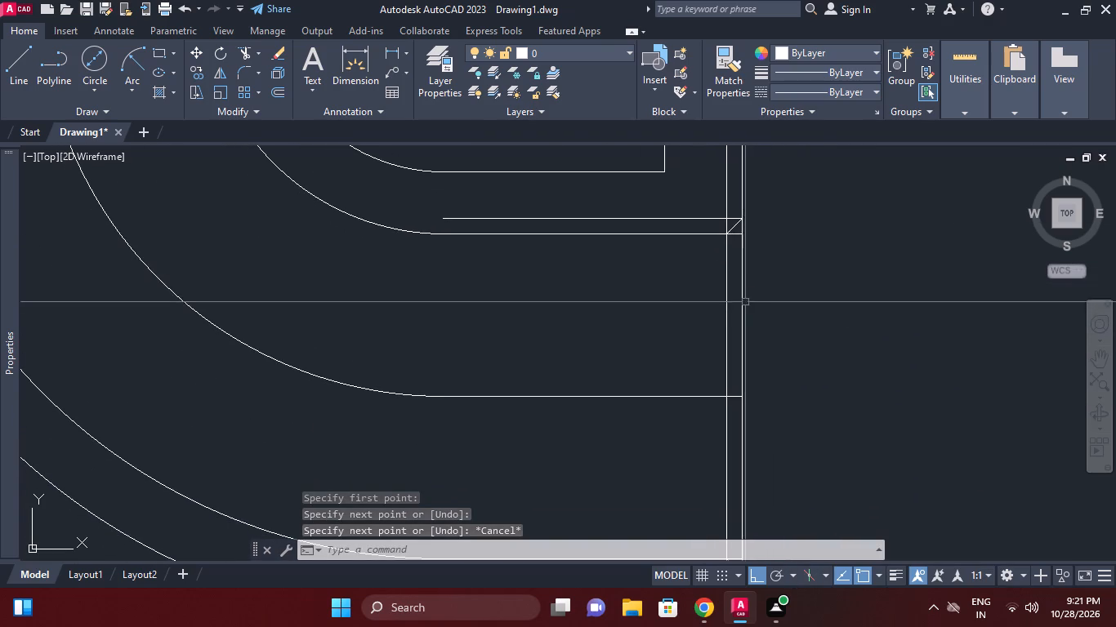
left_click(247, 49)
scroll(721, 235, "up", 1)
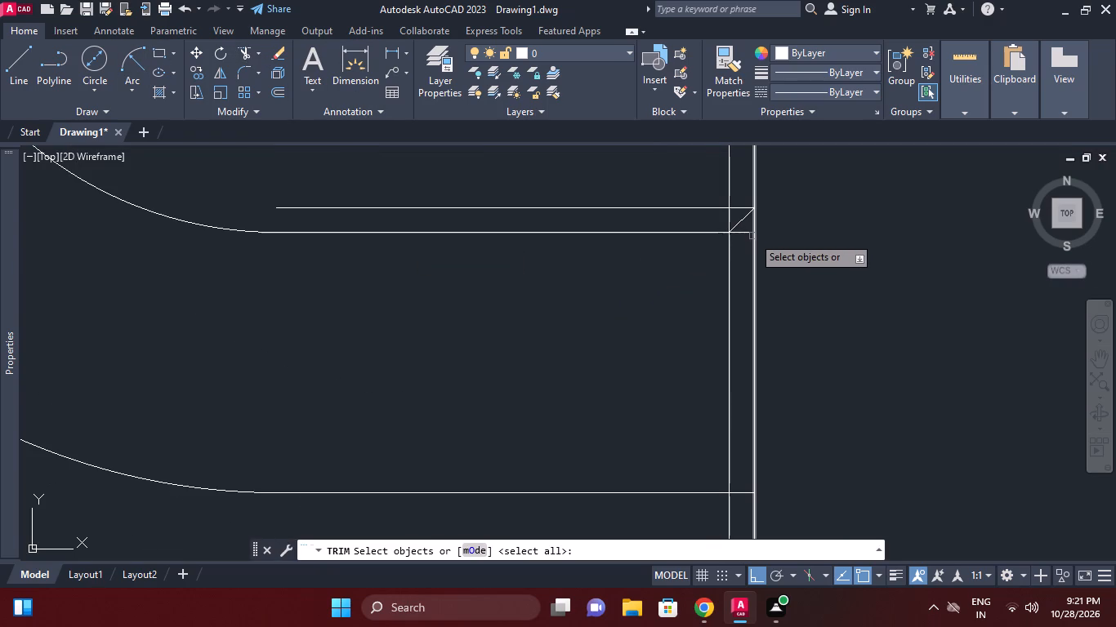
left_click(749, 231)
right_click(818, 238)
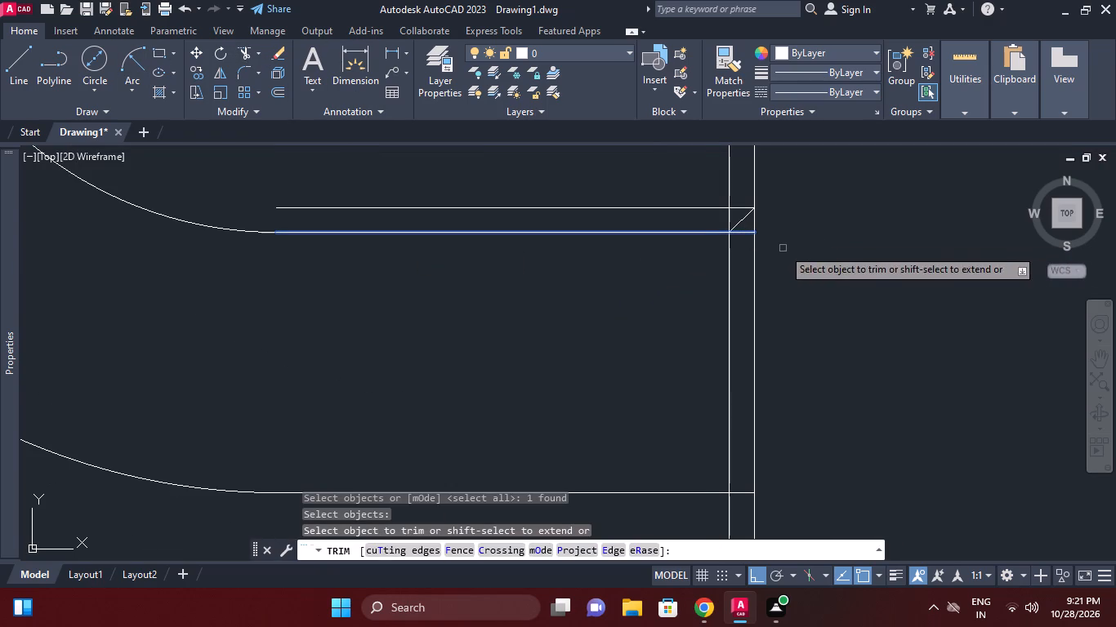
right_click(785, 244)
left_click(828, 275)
Trim the upper bore and offset lines beyond the side flange's 10 mm offset edge, and that edge above the upper chamfer.
right_click(826, 269)
left_click(849, 274)
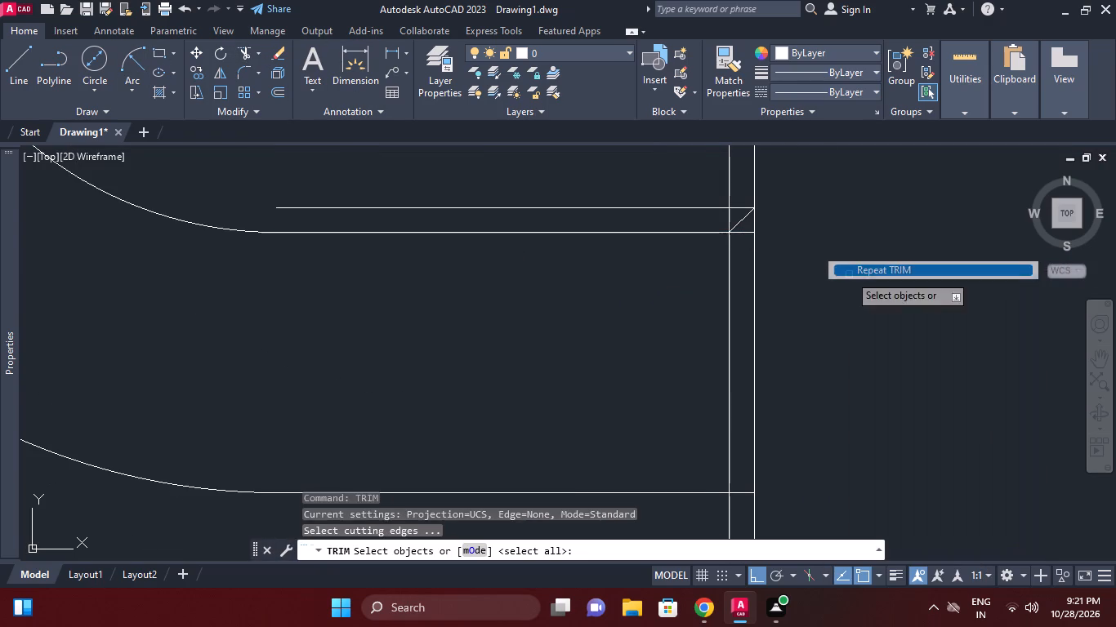
right_click(849, 274)
left_click(859, 282)
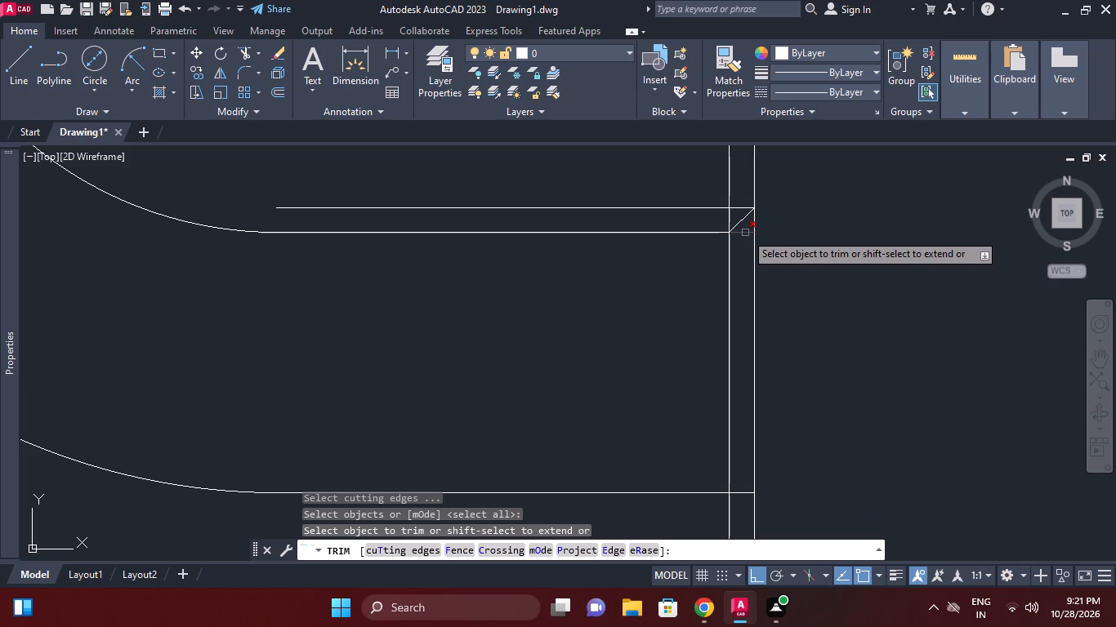
left_click(745, 233)
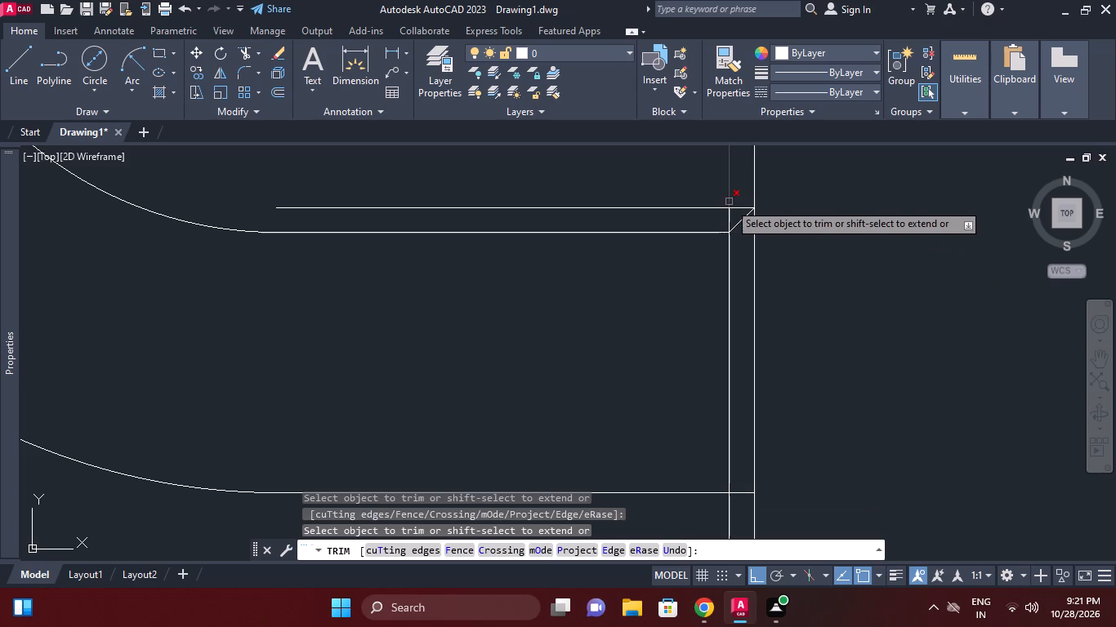
left_click(736, 208)
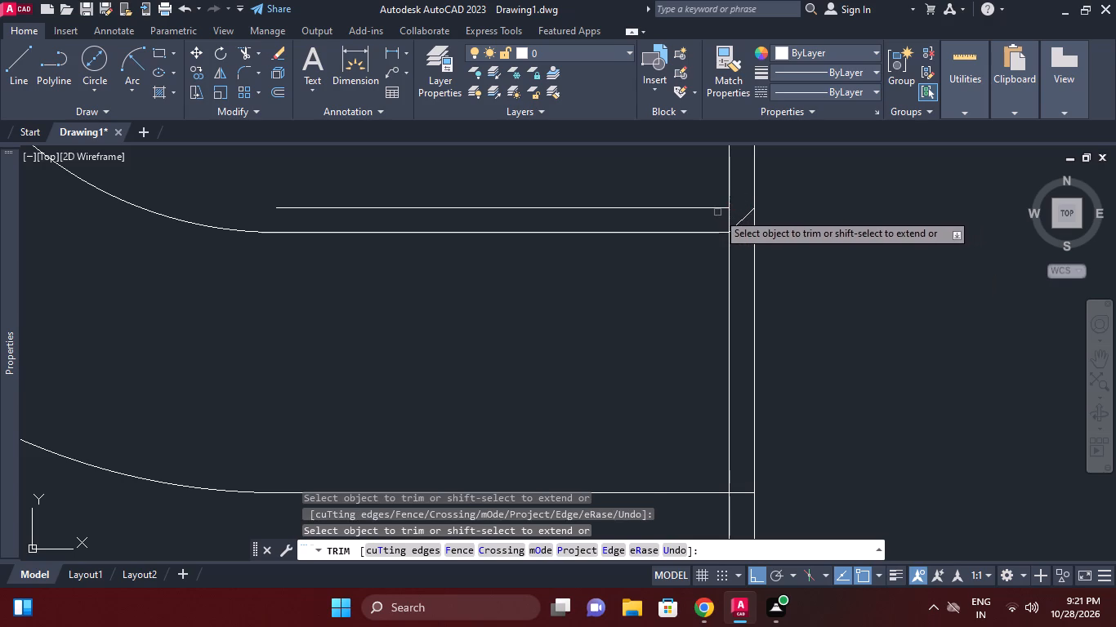
left_click(717, 208)
left_click(725, 202)
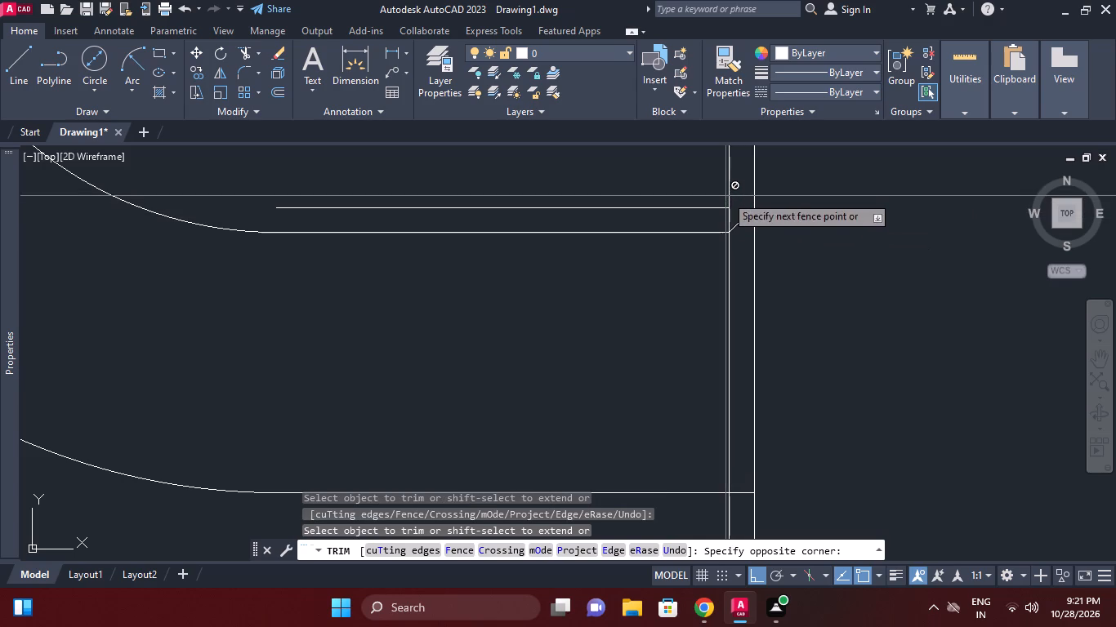
left_click(725, 193)
left_click(725, 197)
left_click(729, 216)
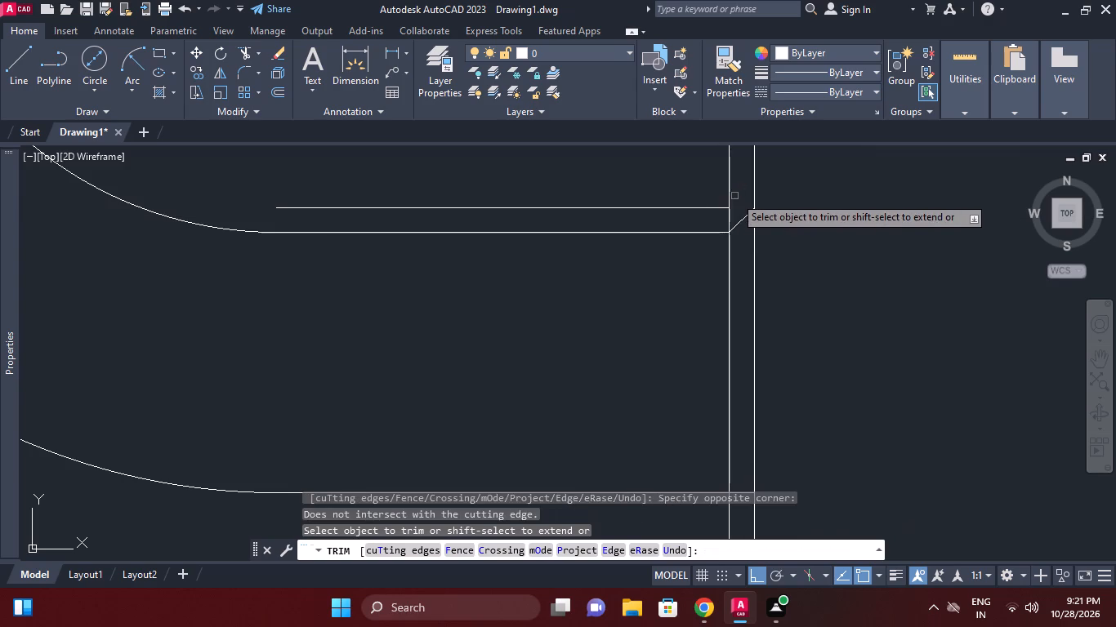
left_click(733, 194)
left_click(726, 189)
left_click(727, 218)
Trim the lower bore and offset lines beyond the 10 mm offset edge, and that edge between the two lines.
middle_click_drag(790, 223, 785, 210)
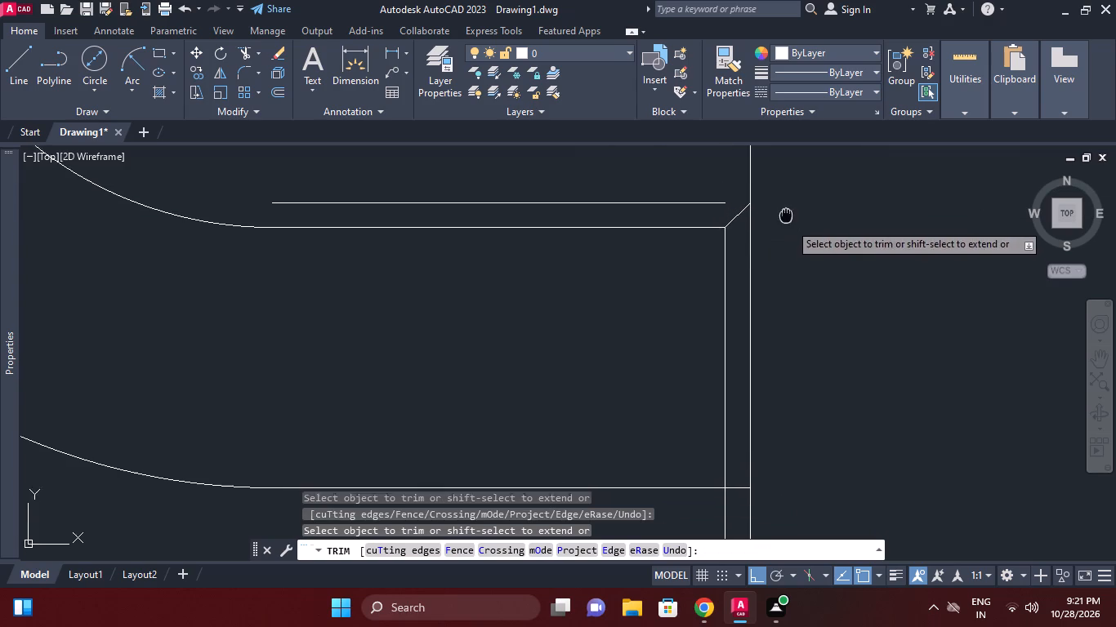
middle_click_drag(785, 210, 783, 198)
scroll(787, 244, "down", 1)
middle_click_drag(783, 244, 783, 217)
middle_click_drag(775, 282, 779, 202)
middle_click_drag(777, 325, 775, 230)
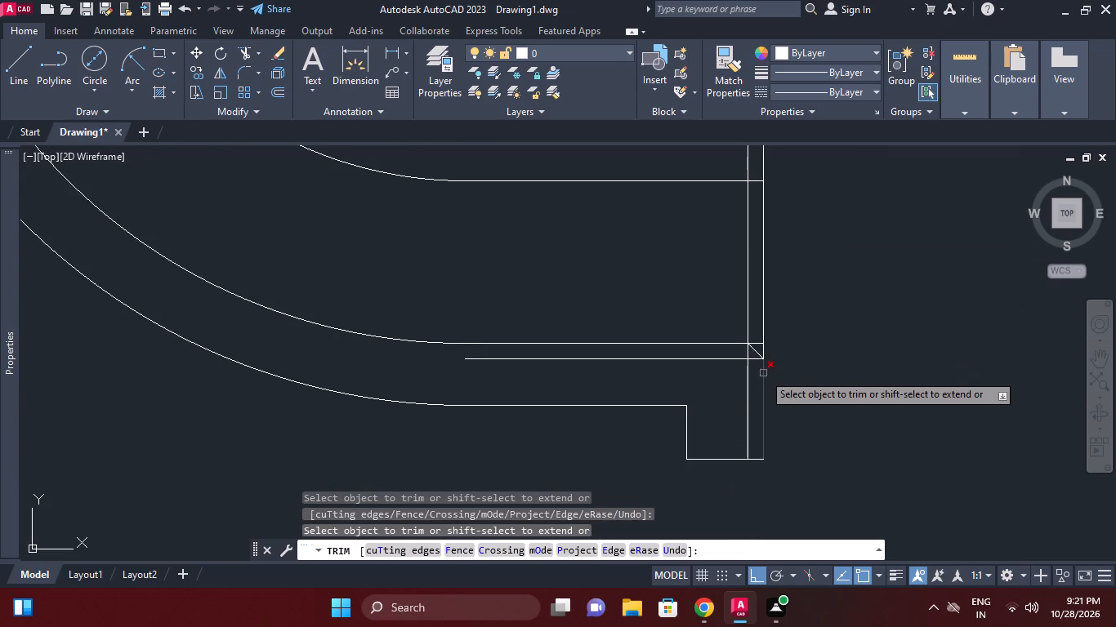
scroll(763, 373, "up", 1)
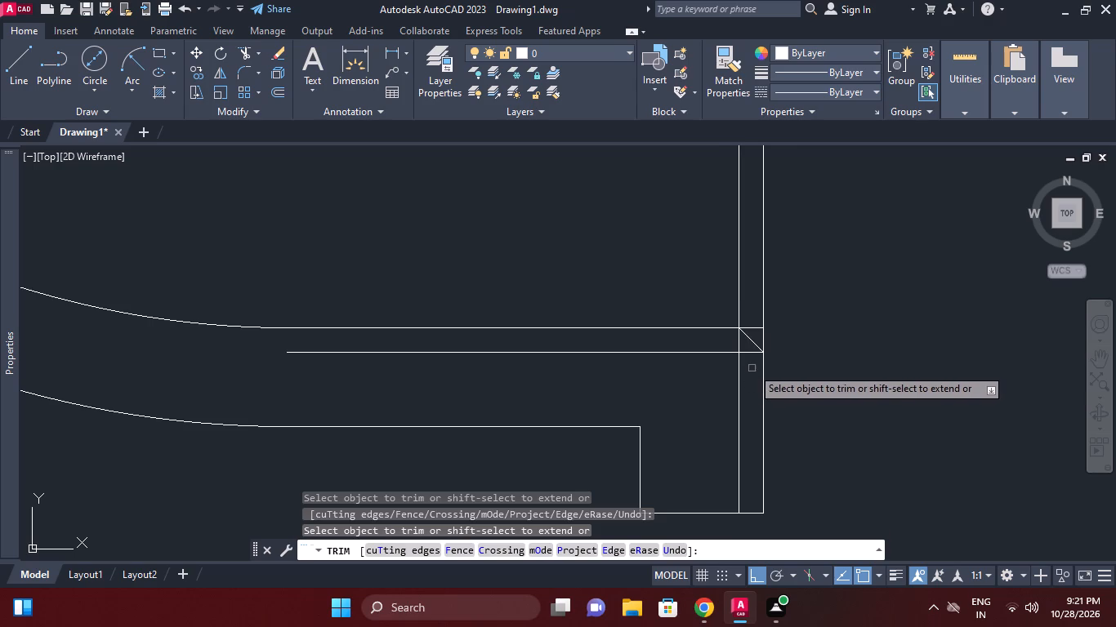
scroll(752, 366, "up", 1)
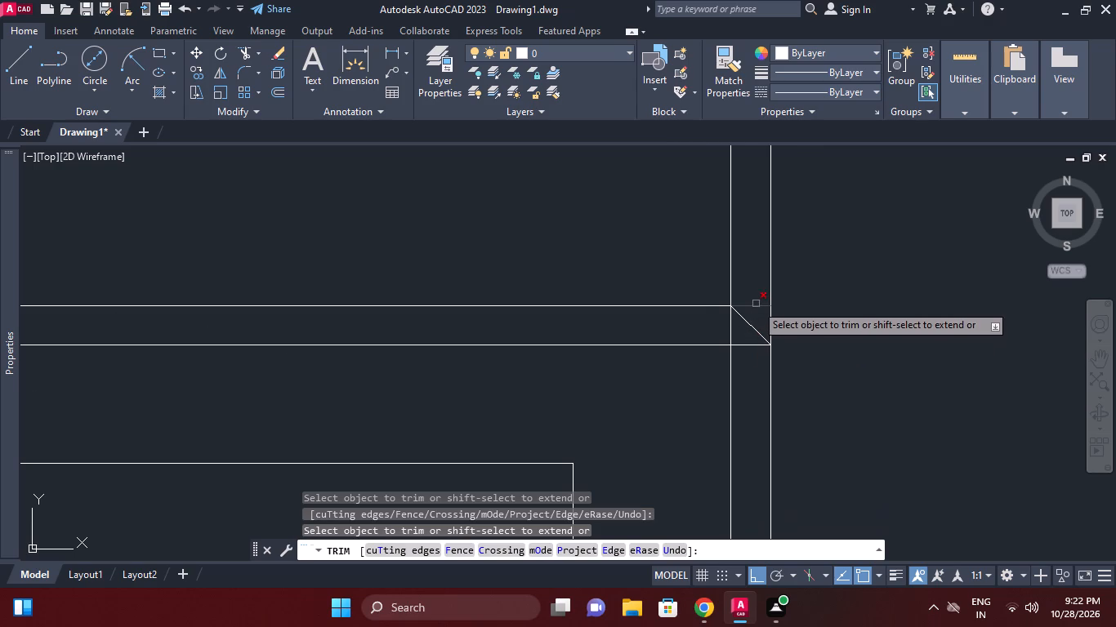
left_click(756, 304)
left_click(748, 345)
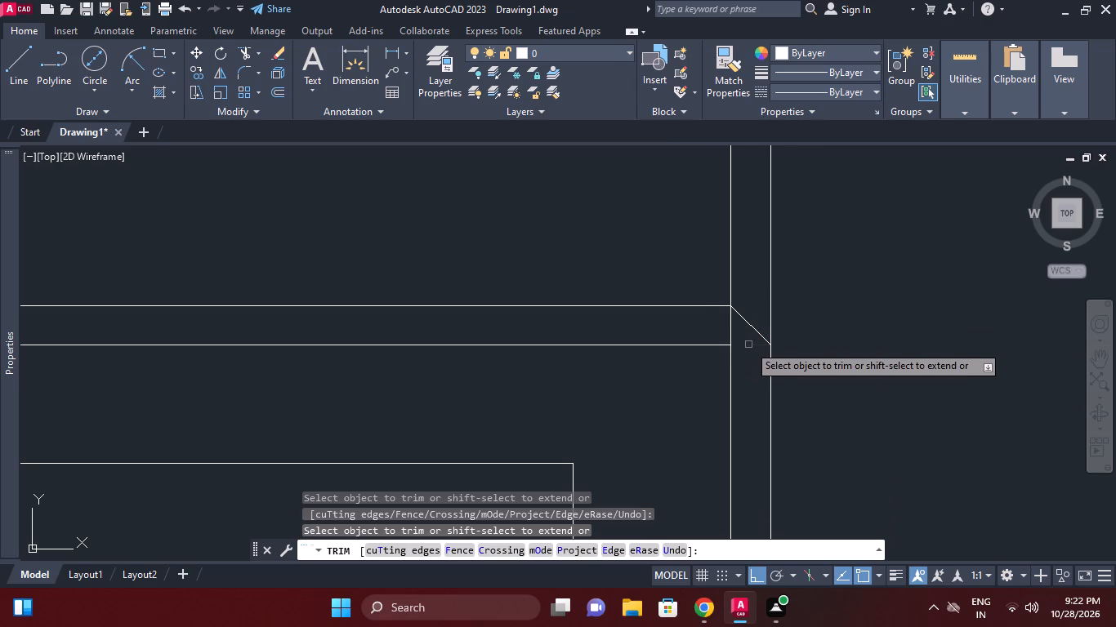
left_click(731, 331)
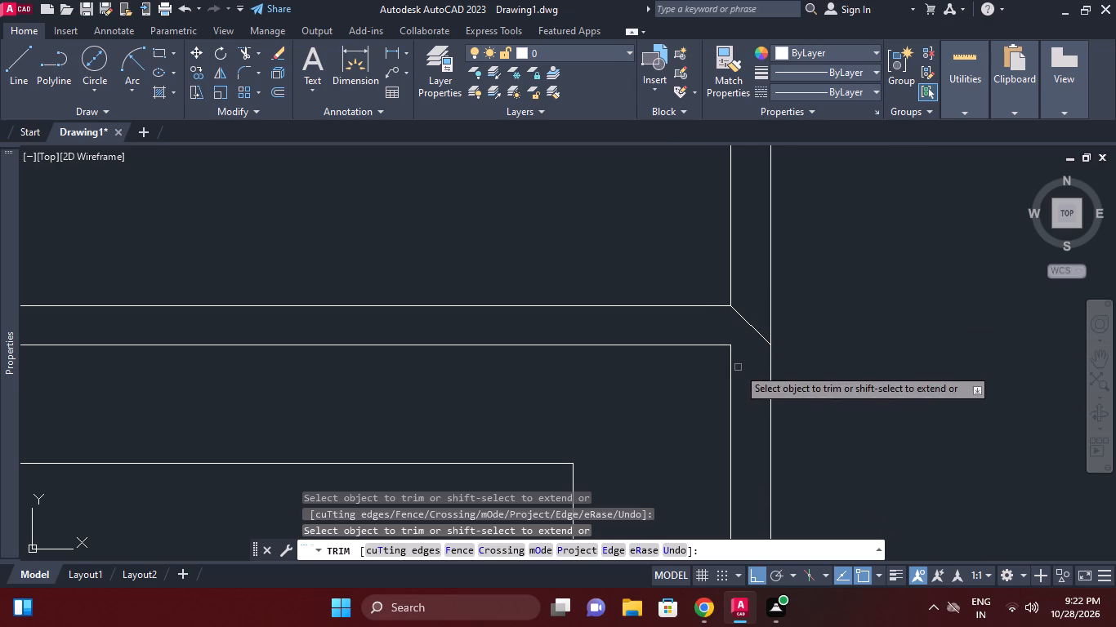
scroll(733, 367, "down", 1)
key("Escape")
Erase the two horizontal 10 mm construction lines outside the bore and the leftover offset edge below the lower chamfer.
left_click(733, 368)
left_click(726, 353)
scroll(721, 269, "down", 1)
middle_click_drag(725, 312, 724, 278)
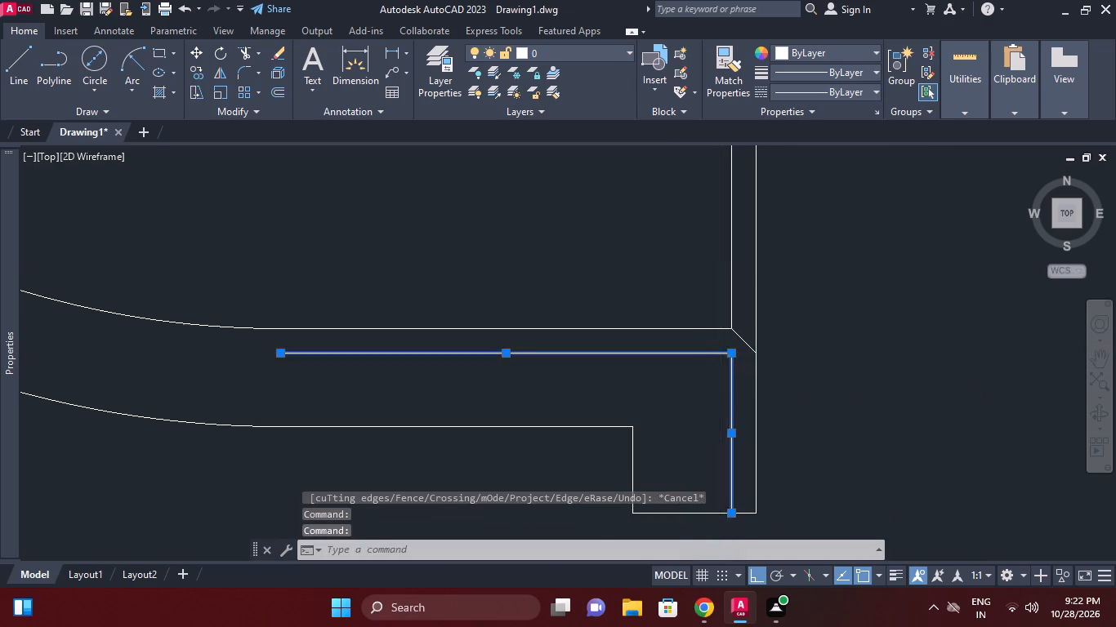
middle_click_drag(724, 278, 739, 425)
middle_click_drag(721, 296, 724, 411)
scroll(721, 340, "down", 1)
scroll(734, 269, "up", 1)
left_click(721, 261)
left_click(708, 272)
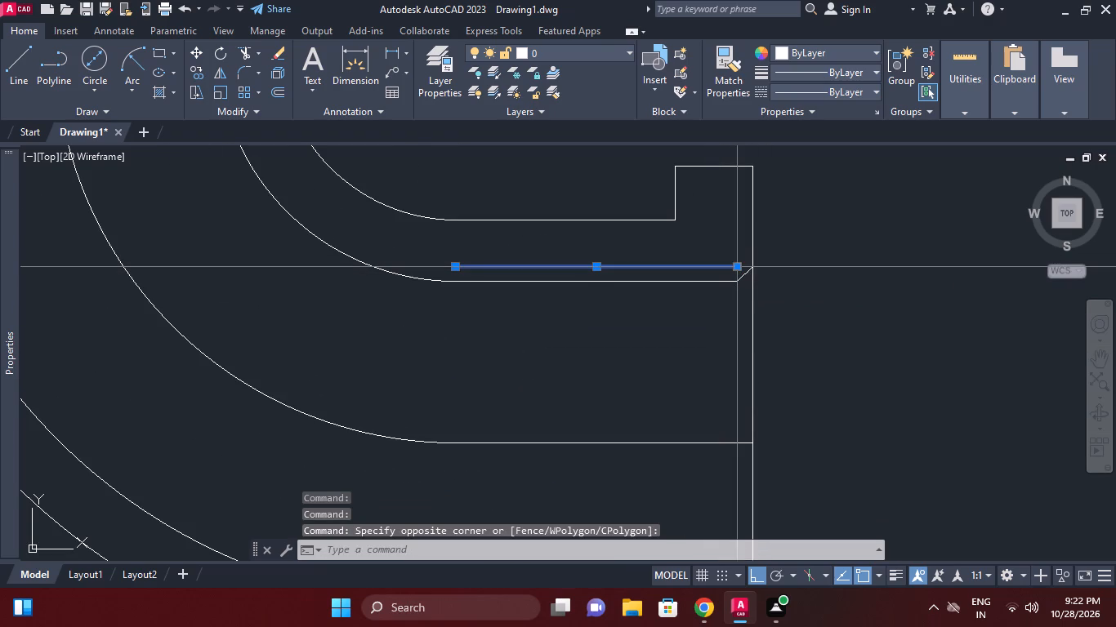
right_click(734, 263)
left_click(779, 282)
left_click(775, 290)
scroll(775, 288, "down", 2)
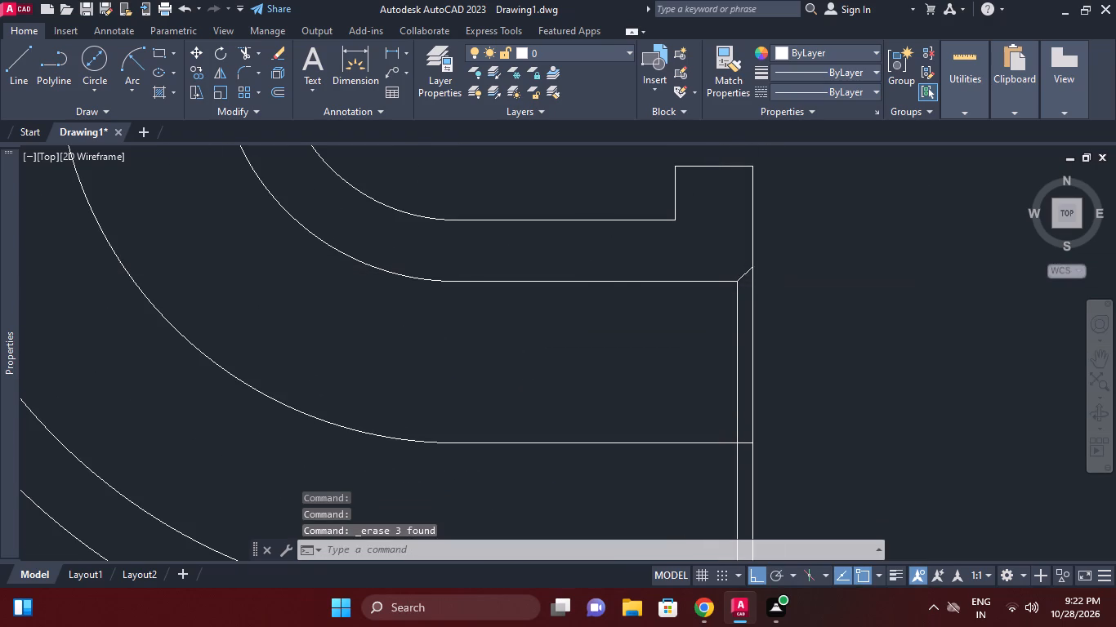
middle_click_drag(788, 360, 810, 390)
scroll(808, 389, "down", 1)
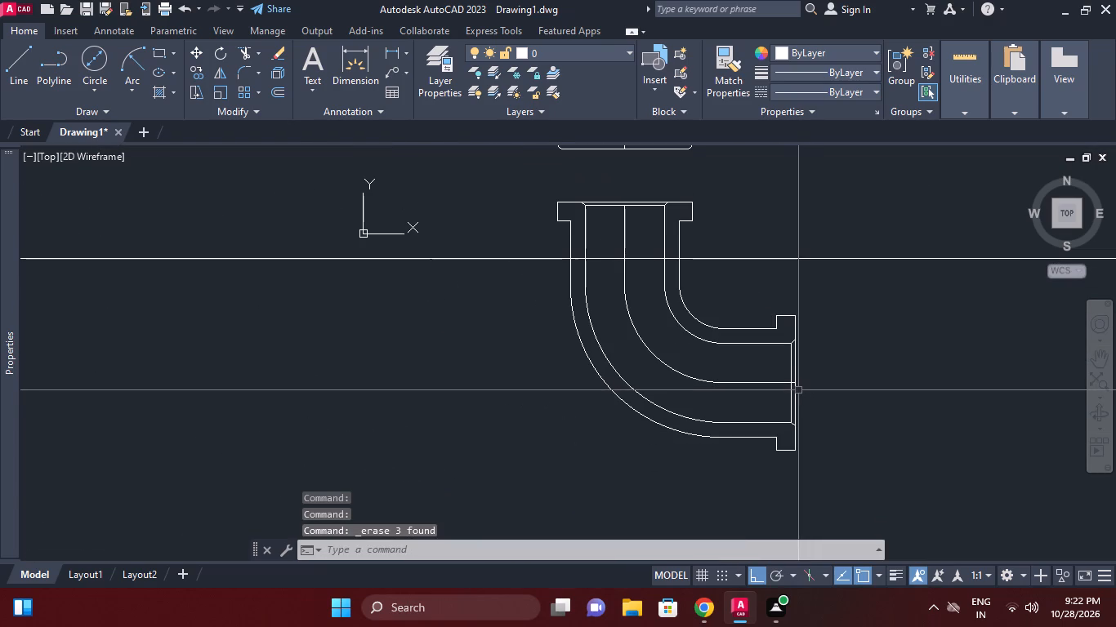
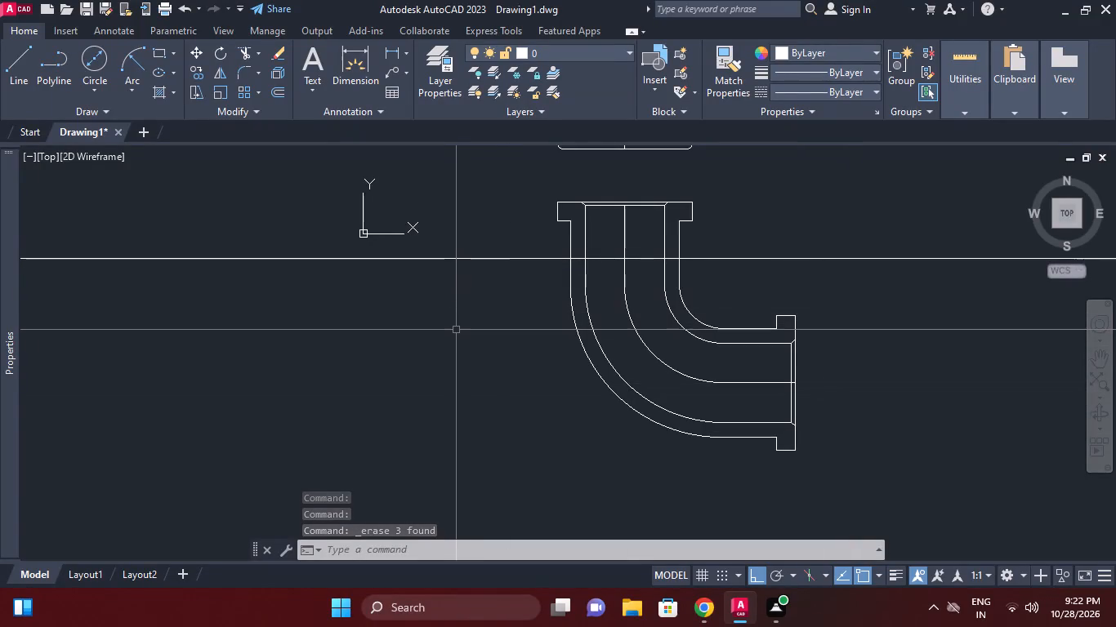
Hatch the cut pipe walls and both flange sections of the front view with the ANSI31 pattern at scale 250.
type("h")
key("space")
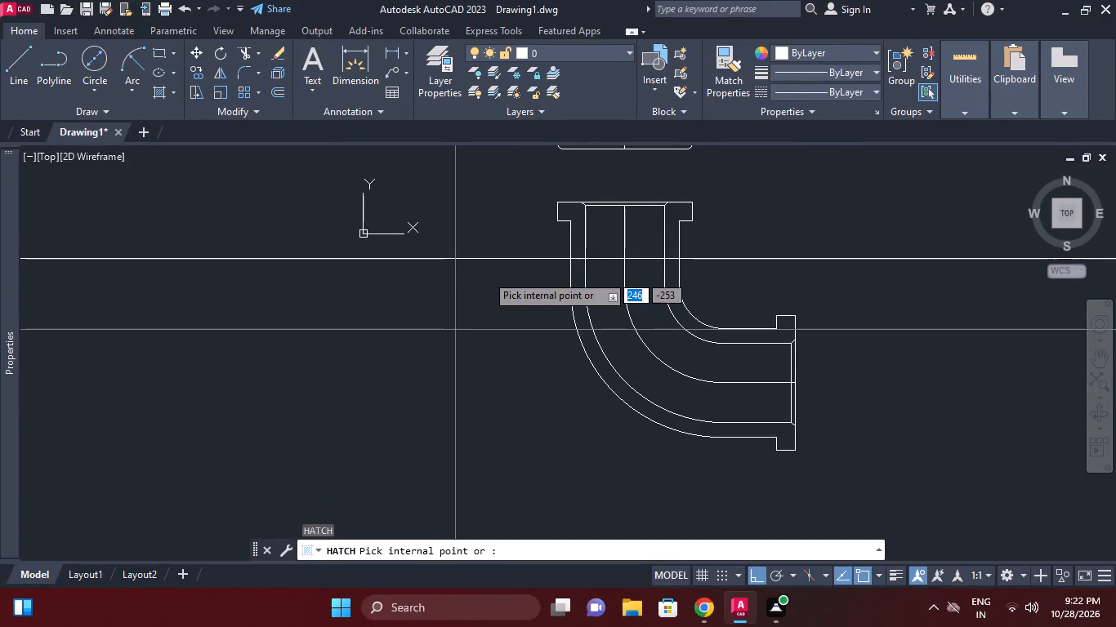
left_click(572, 216)
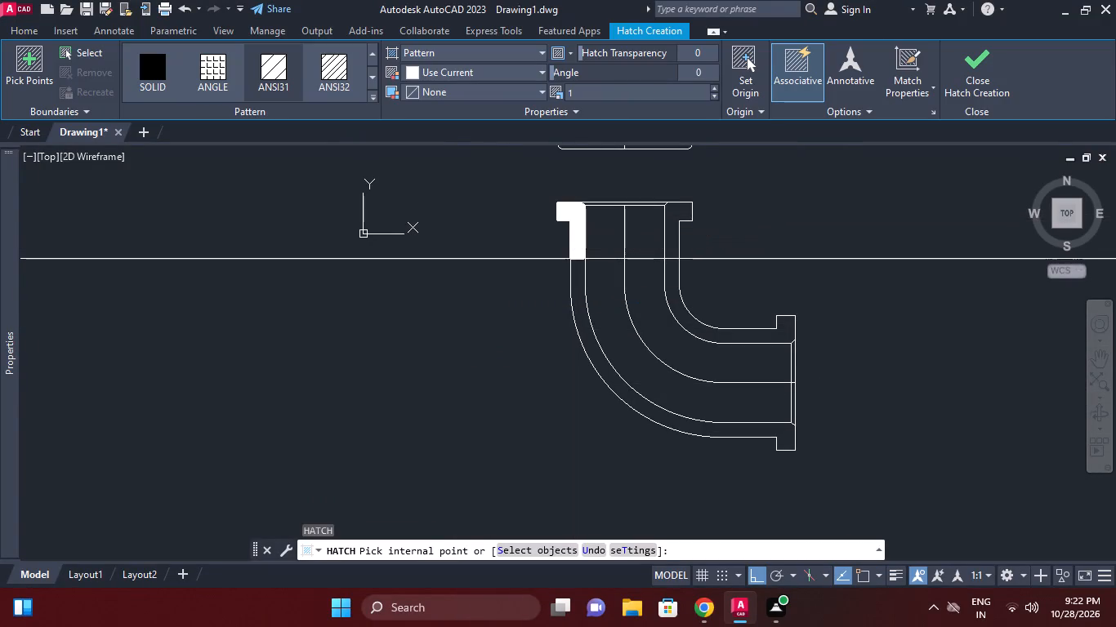
left_click(671, 242)
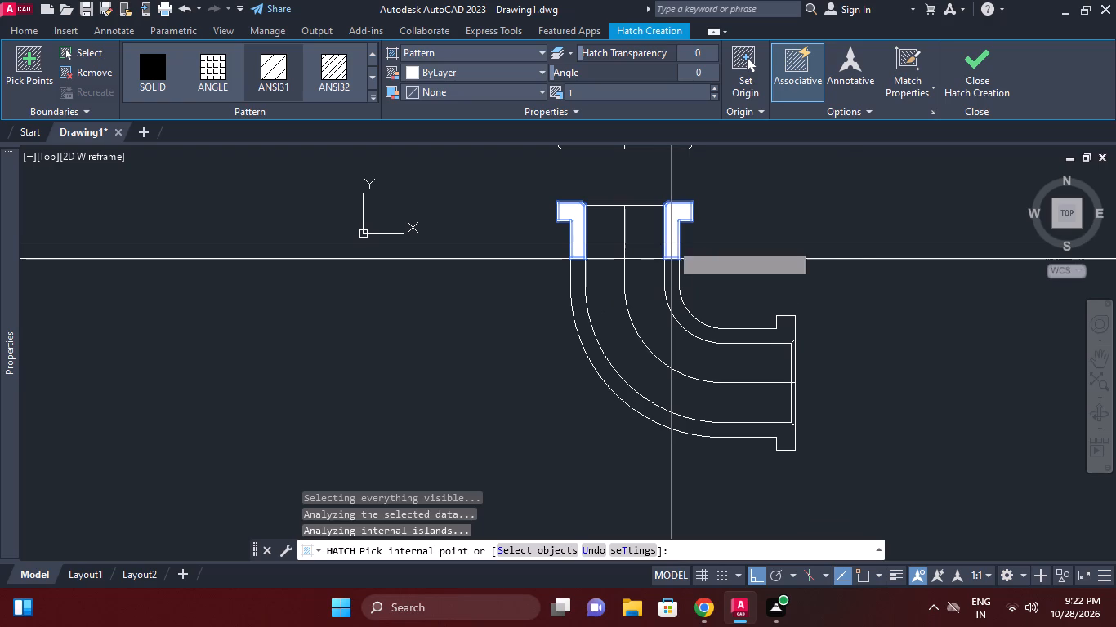
left_click(676, 304)
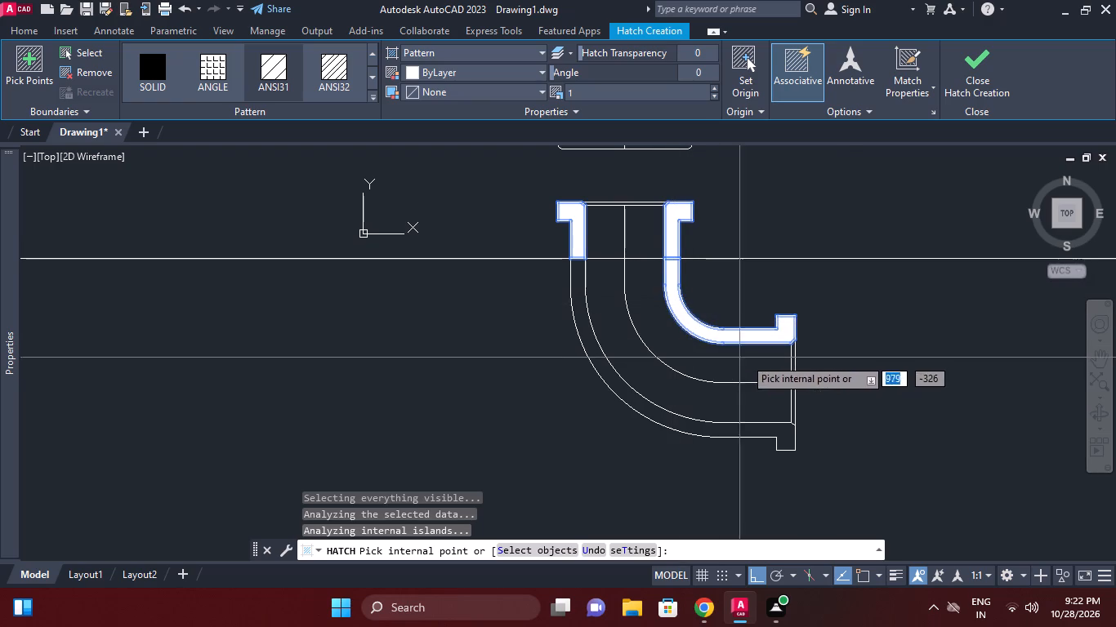
left_click(731, 434)
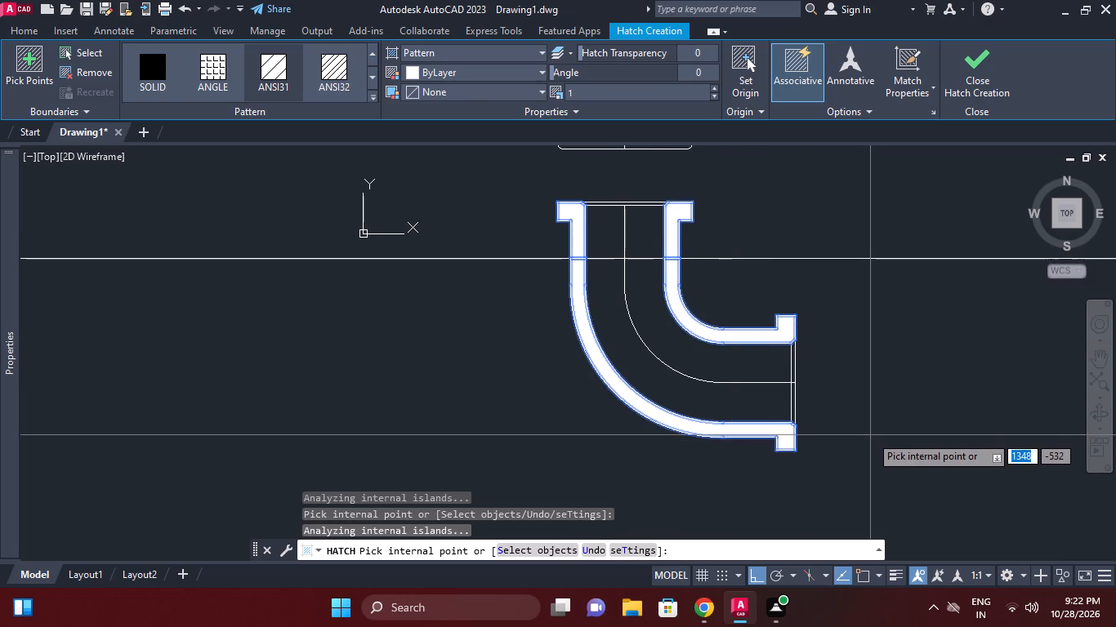
left_click(716, 89)
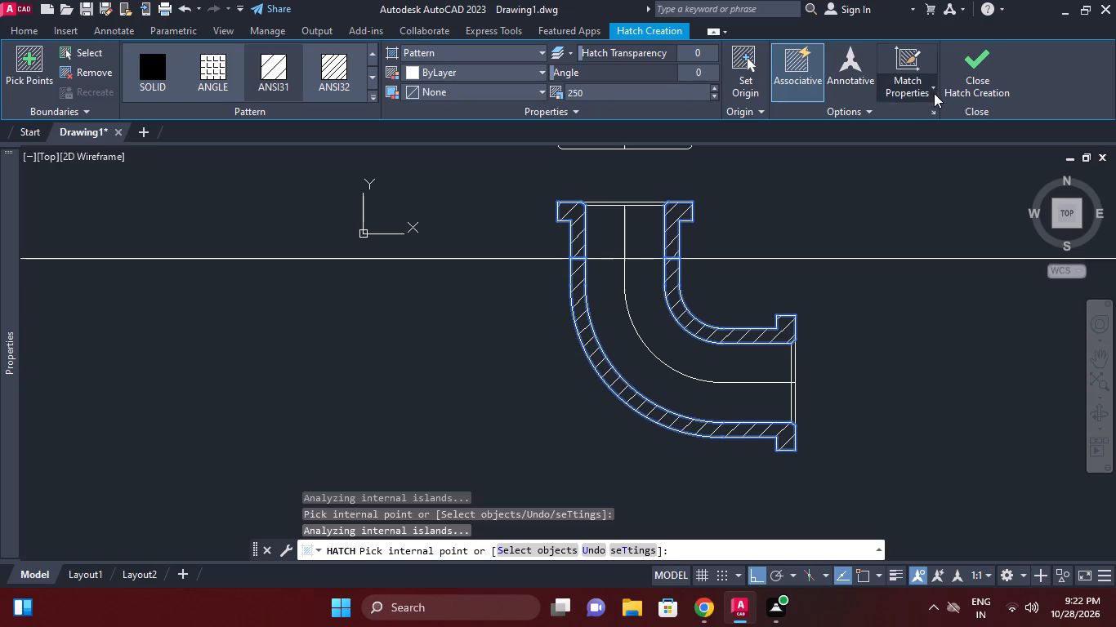
left_click(961, 87)
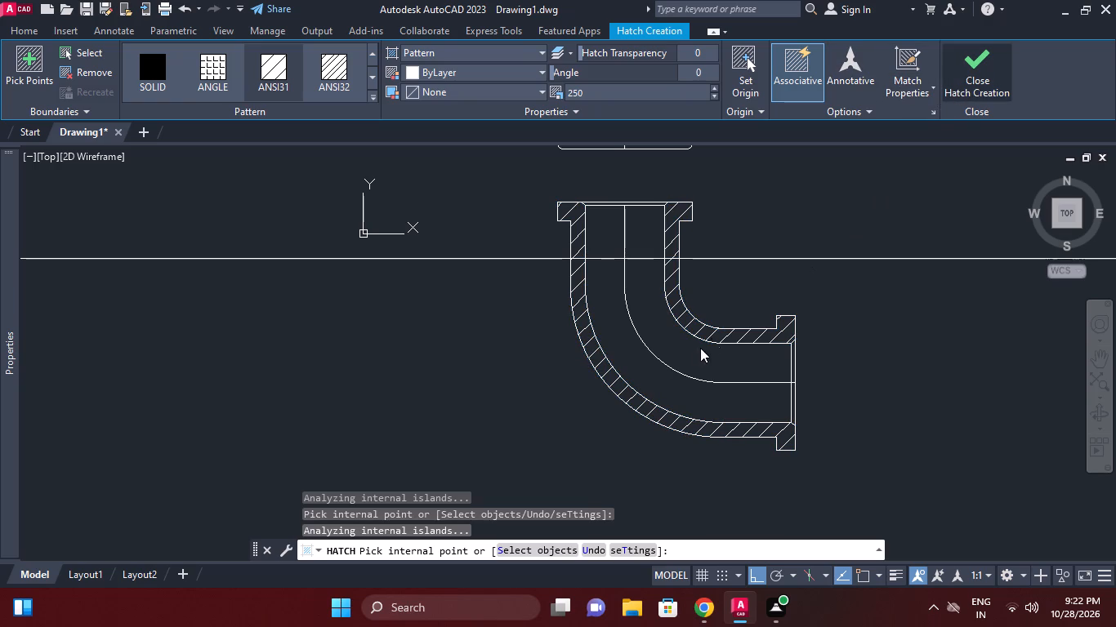
Erase the horizontal construction line crossing the front view's vertical pipe section.
left_click(759, 258)
right_click(749, 234)
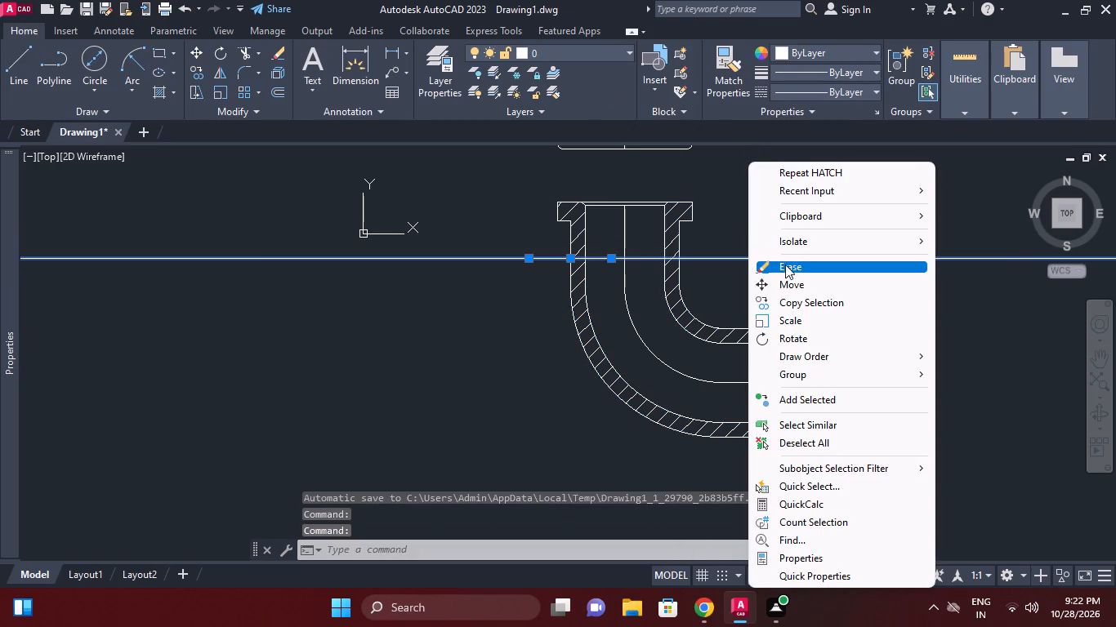
left_click(785, 266)
Check the length of the centre line's straight horizontal run at the side flange with a trial linear dimension.
left_click(691, 378)
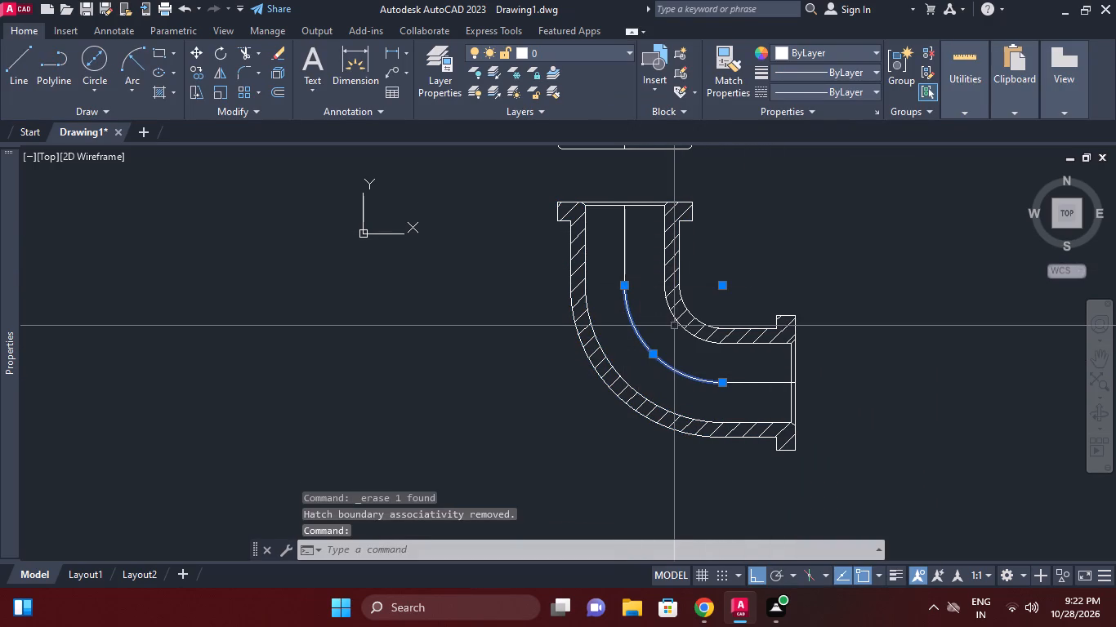
key("Escape")
key("d")
key("l")
key("i")
key("space")
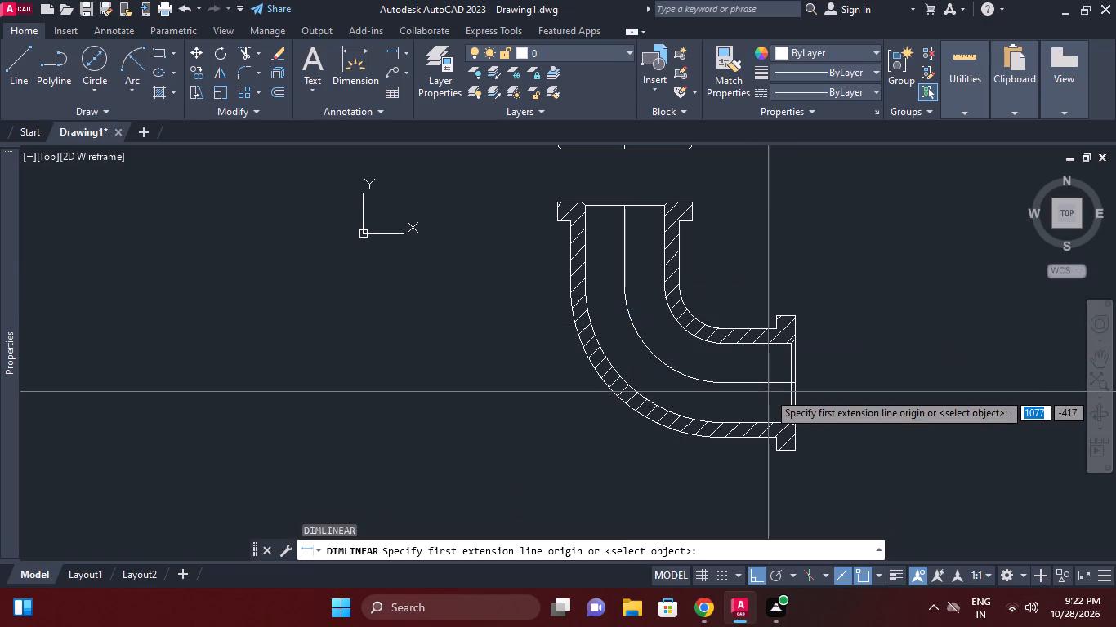
key("space")
left_click(773, 385)
scroll(758, 400, "up", 5)
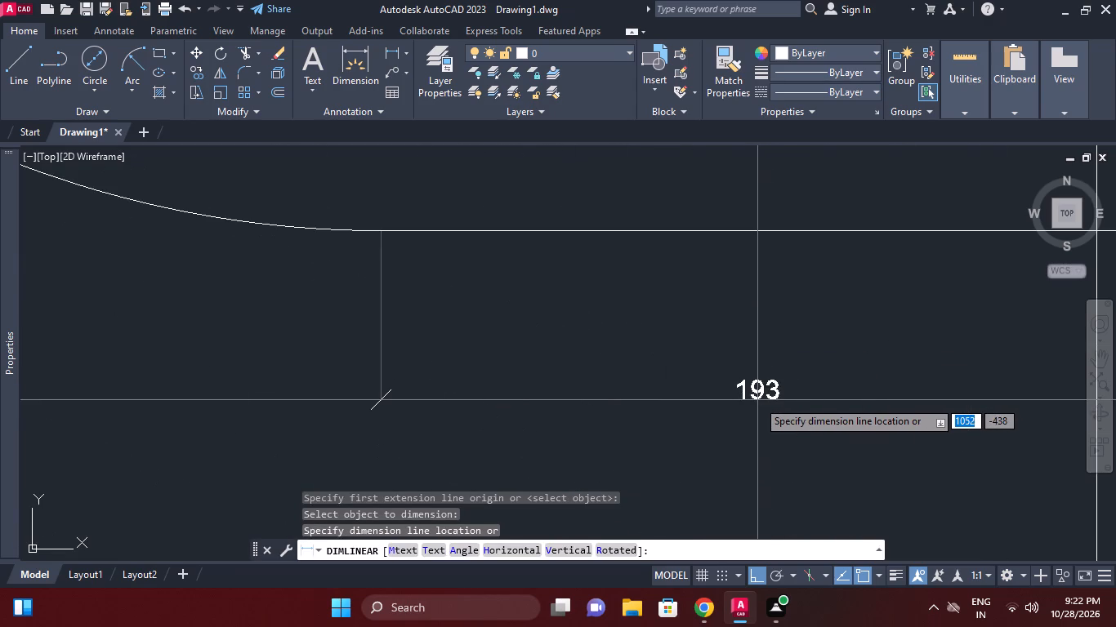
scroll(757, 400, "down", 2)
middle_click(752, 398)
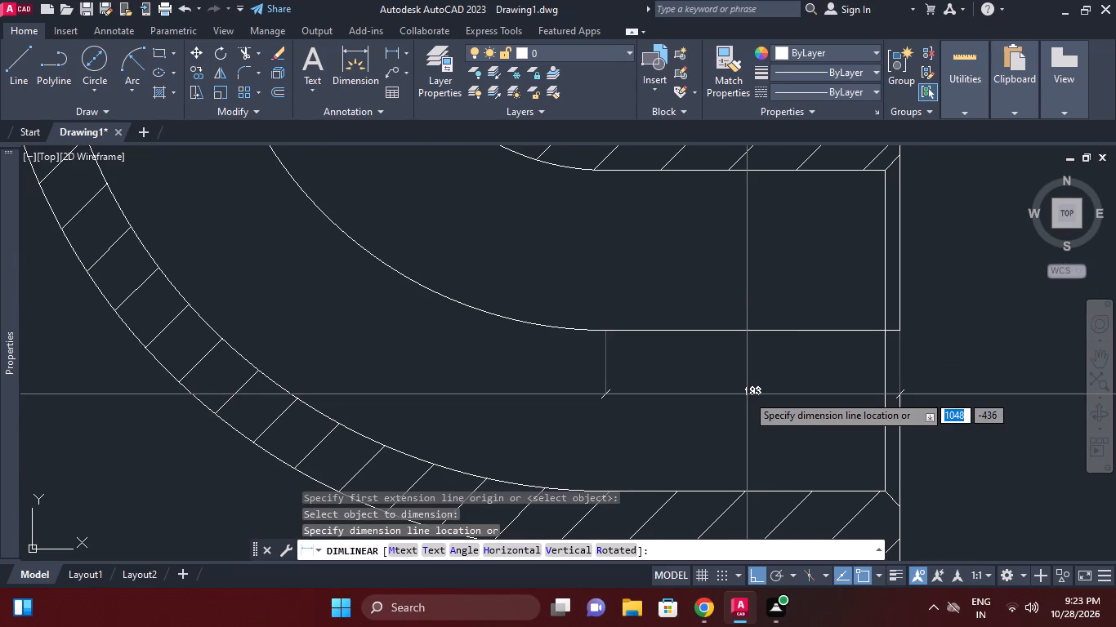
middle_click_drag(746, 390, 738, 347)
key("Escape")
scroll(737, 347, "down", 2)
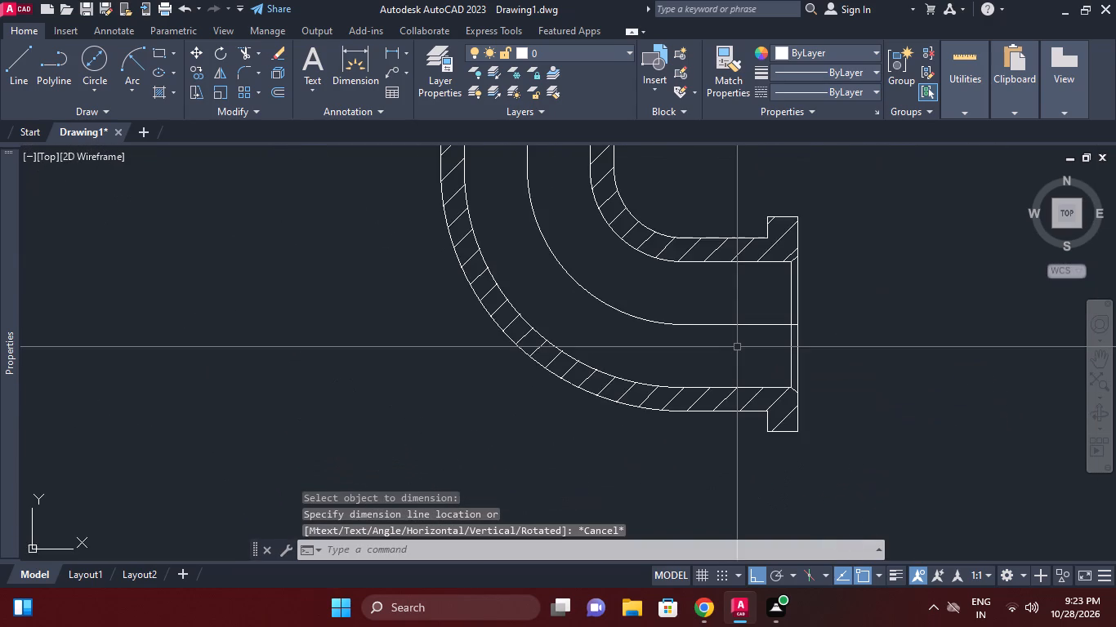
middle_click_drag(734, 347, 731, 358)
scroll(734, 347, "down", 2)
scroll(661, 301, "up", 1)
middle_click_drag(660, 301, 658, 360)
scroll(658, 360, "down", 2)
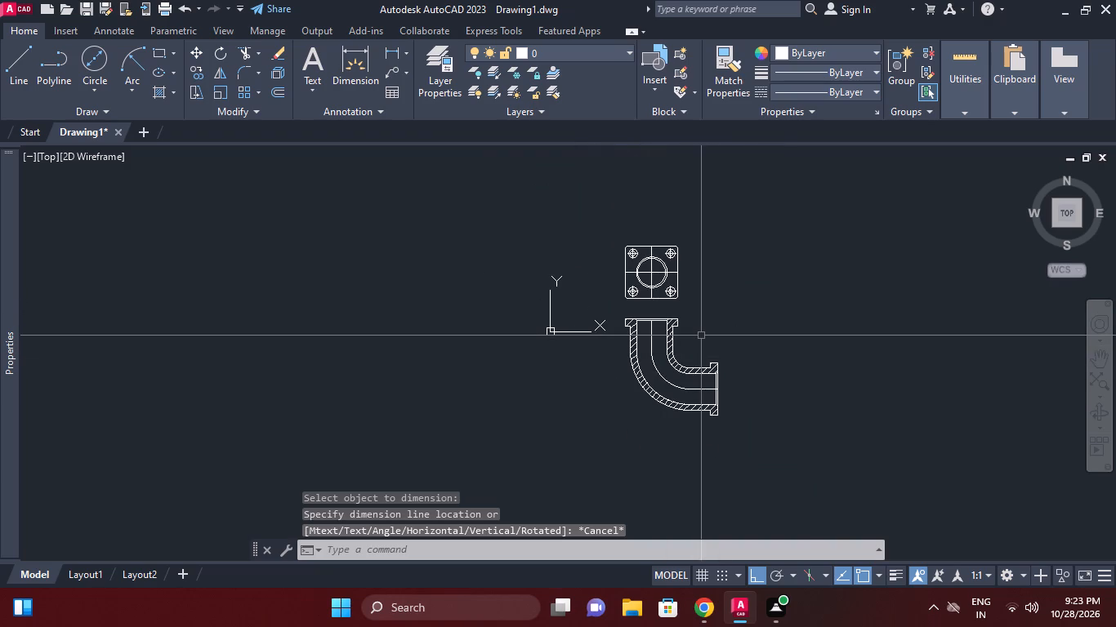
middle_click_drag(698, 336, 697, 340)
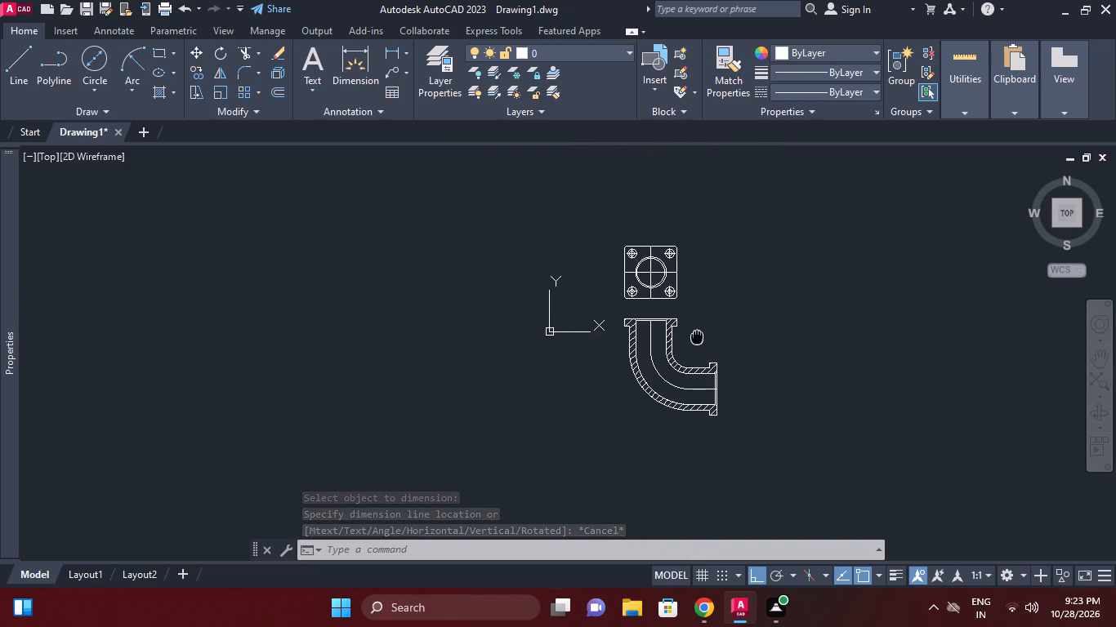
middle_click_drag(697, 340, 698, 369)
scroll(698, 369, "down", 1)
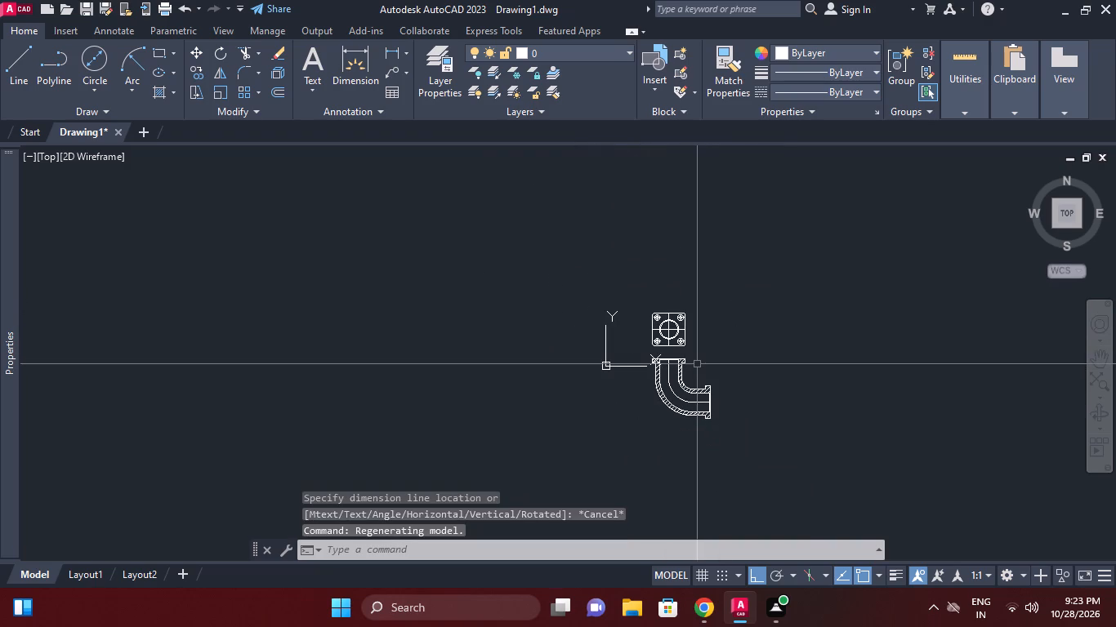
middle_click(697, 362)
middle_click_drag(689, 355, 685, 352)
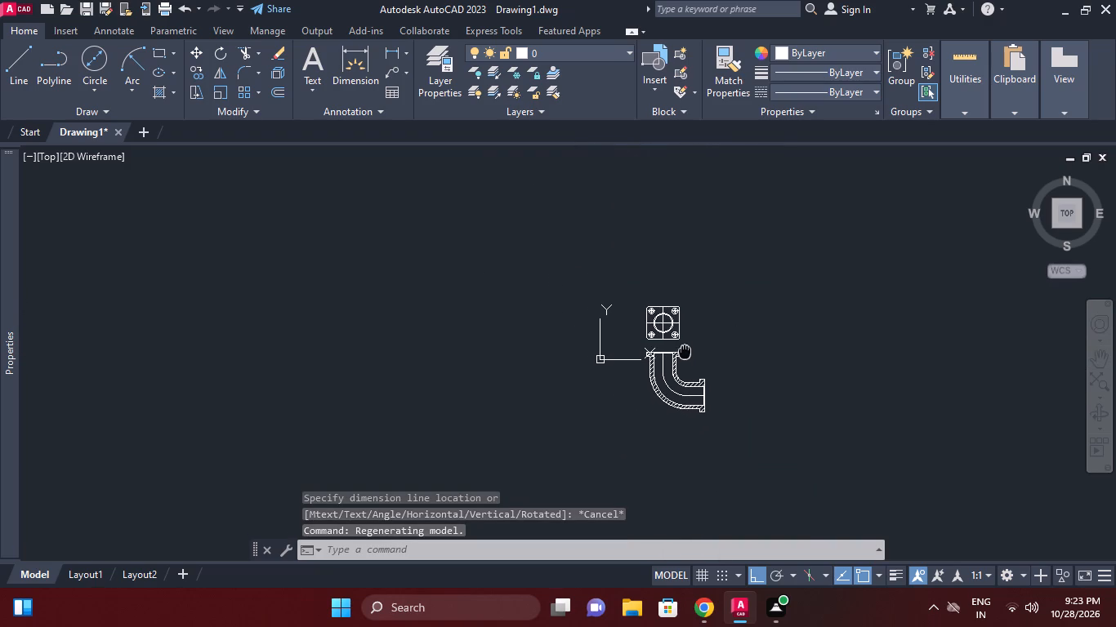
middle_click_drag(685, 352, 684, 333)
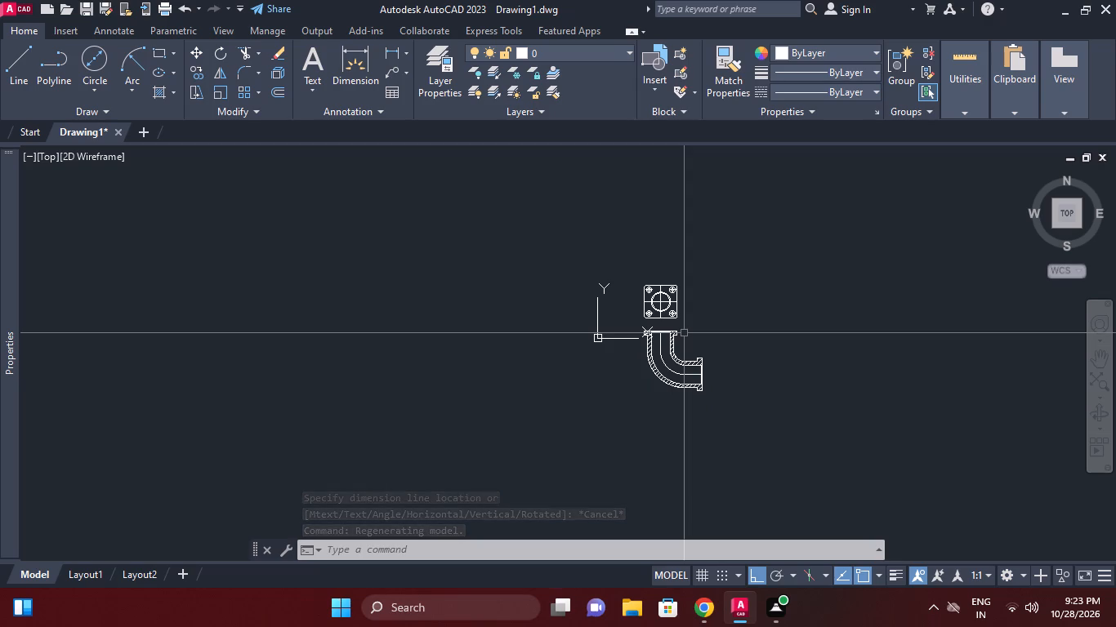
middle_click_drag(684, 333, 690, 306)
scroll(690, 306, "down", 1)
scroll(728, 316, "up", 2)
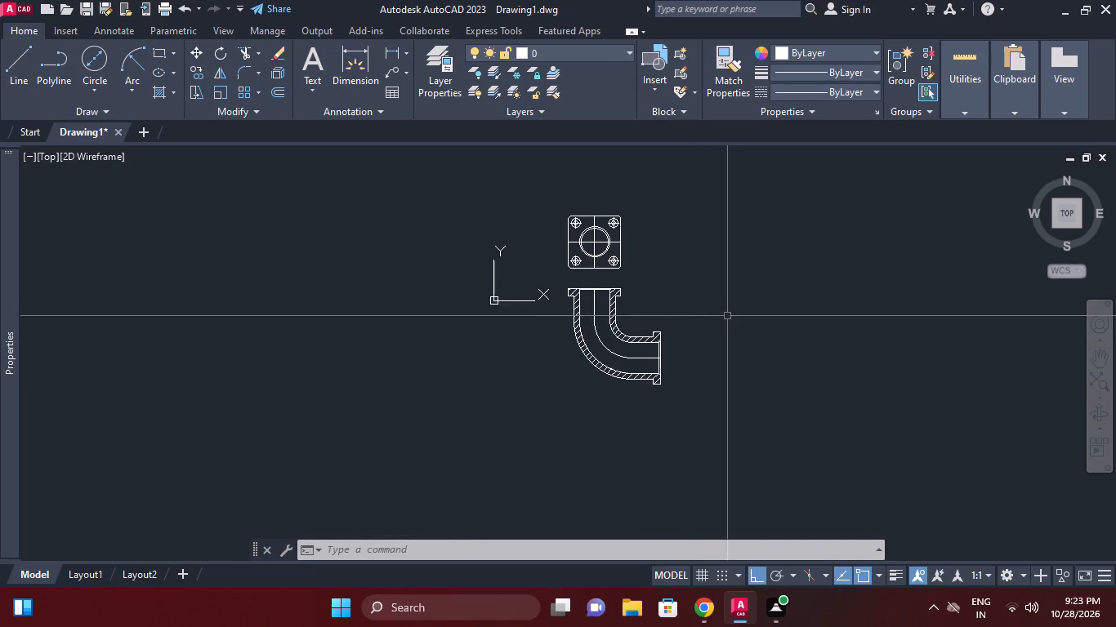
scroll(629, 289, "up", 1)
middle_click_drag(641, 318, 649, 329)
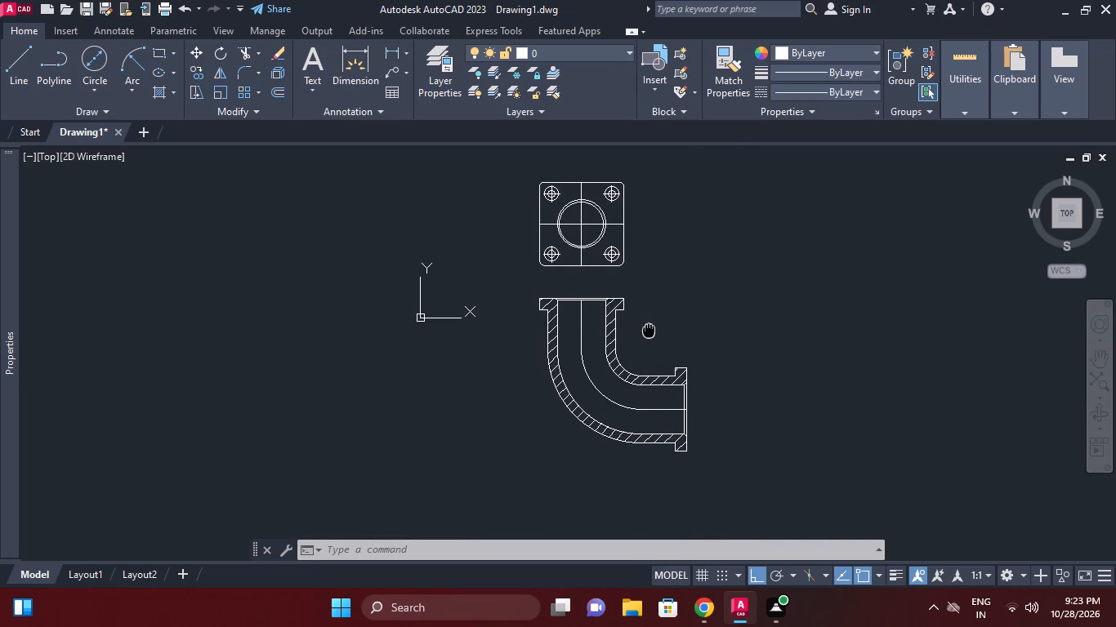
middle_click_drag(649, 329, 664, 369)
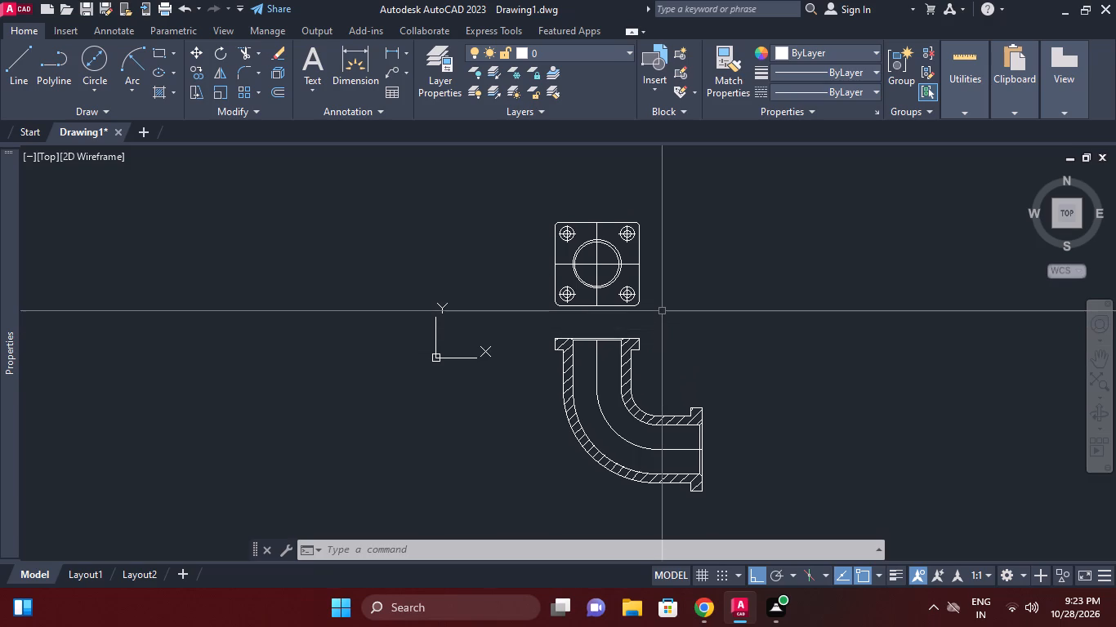
Draw vertical construction lines through the side flange's outer face and its inner edge, extending up beside the top view.
key("x")
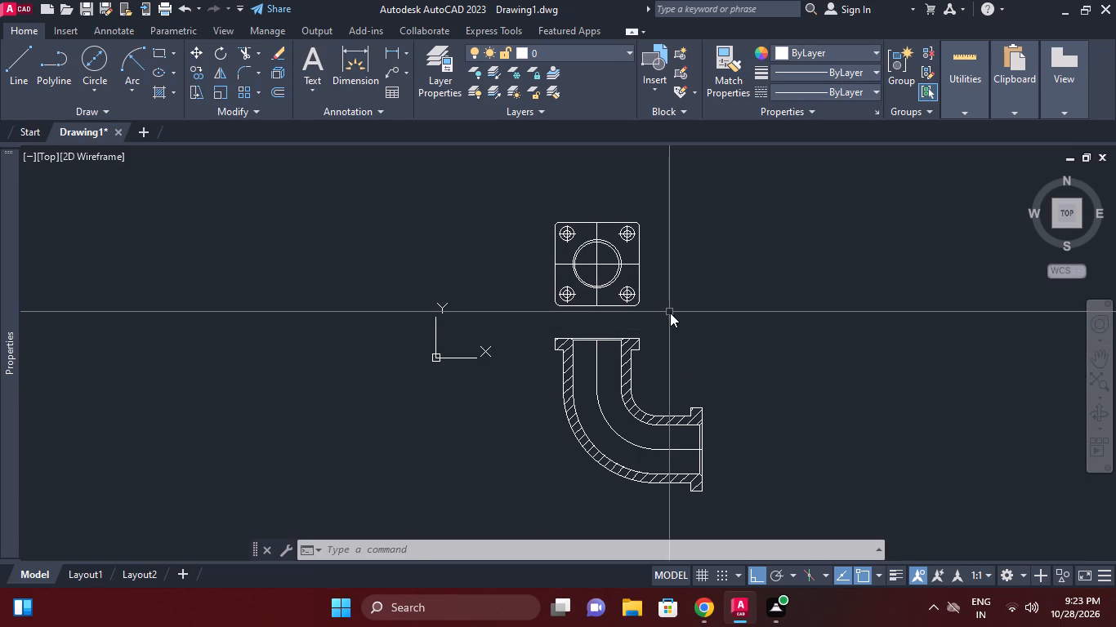
type("l")
key("space")
key("v")
key("space")
scroll(701, 434, "up", 2)
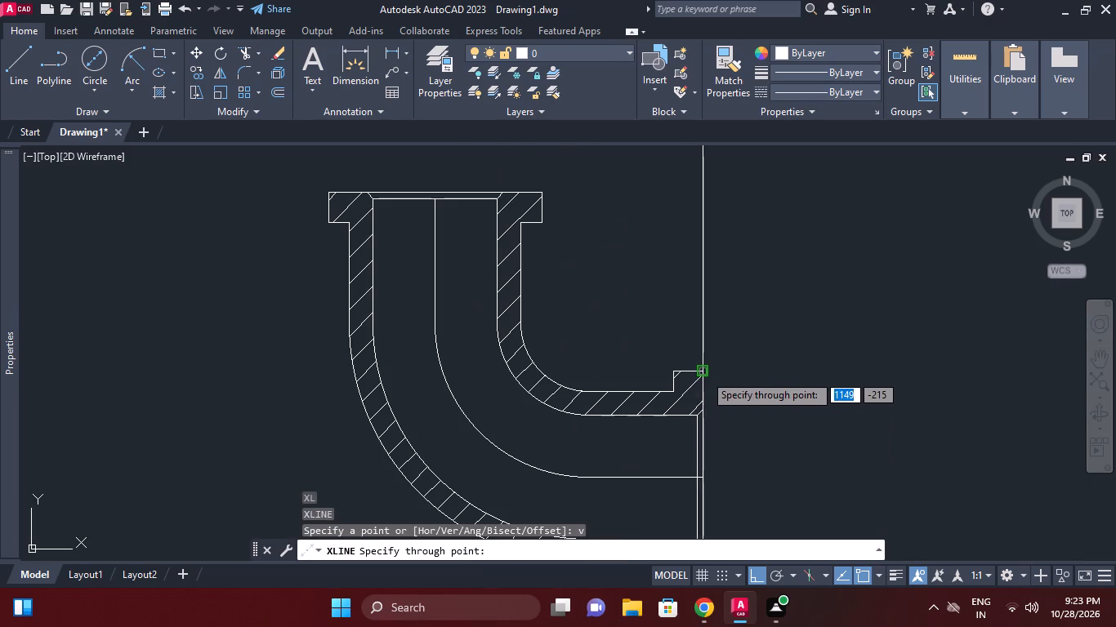
left_click(704, 371)
left_click(673, 374)
scroll(738, 299, "down", 1)
middle_click_drag(738, 301, 742, 425)
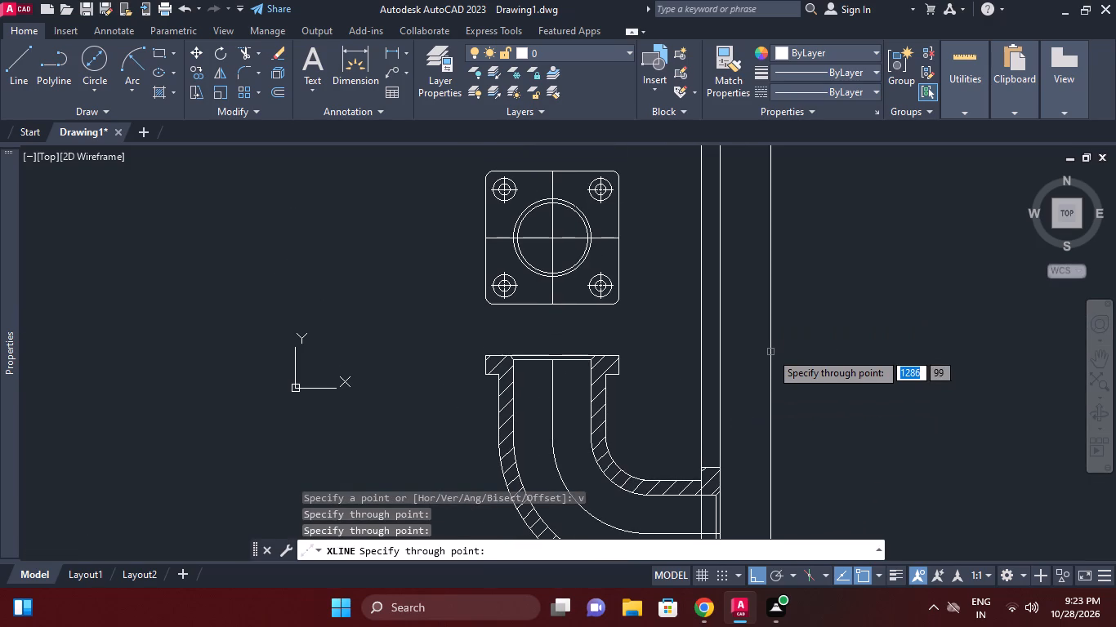
middle_click_drag(770, 357, 770, 342)
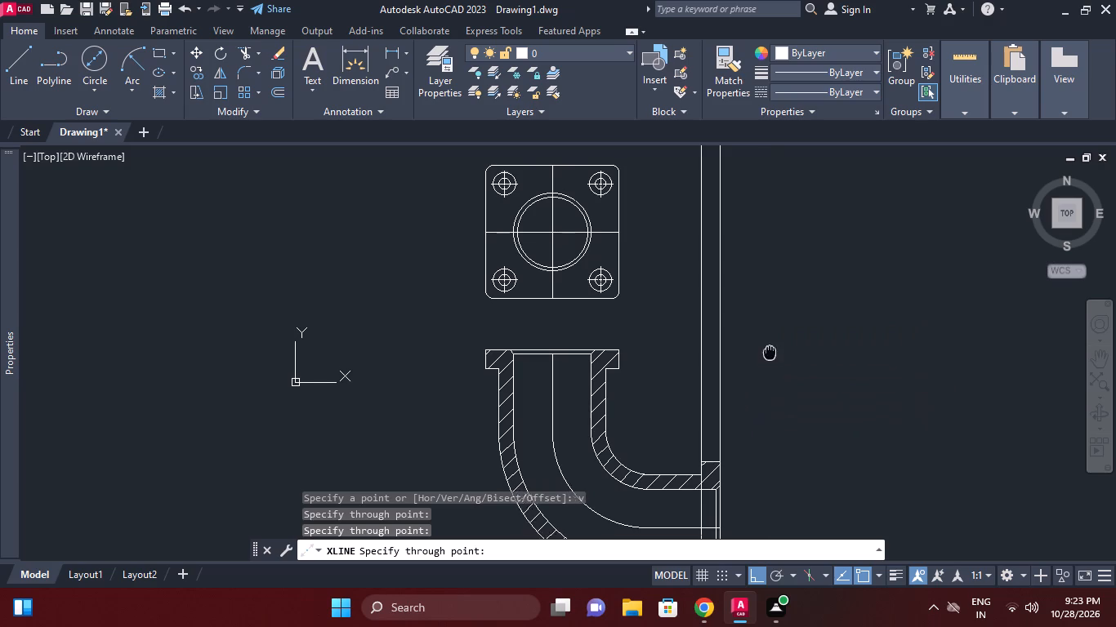
middle_click_drag(770, 342, 783, 313)
right_click(770, 339)
Draw a horizontal construction line through the top view's horizontal centre line, crossing the two vertical construction lines.
scroll(771, 322, "down", 1)
middle_click_drag(771, 354, 775, 380)
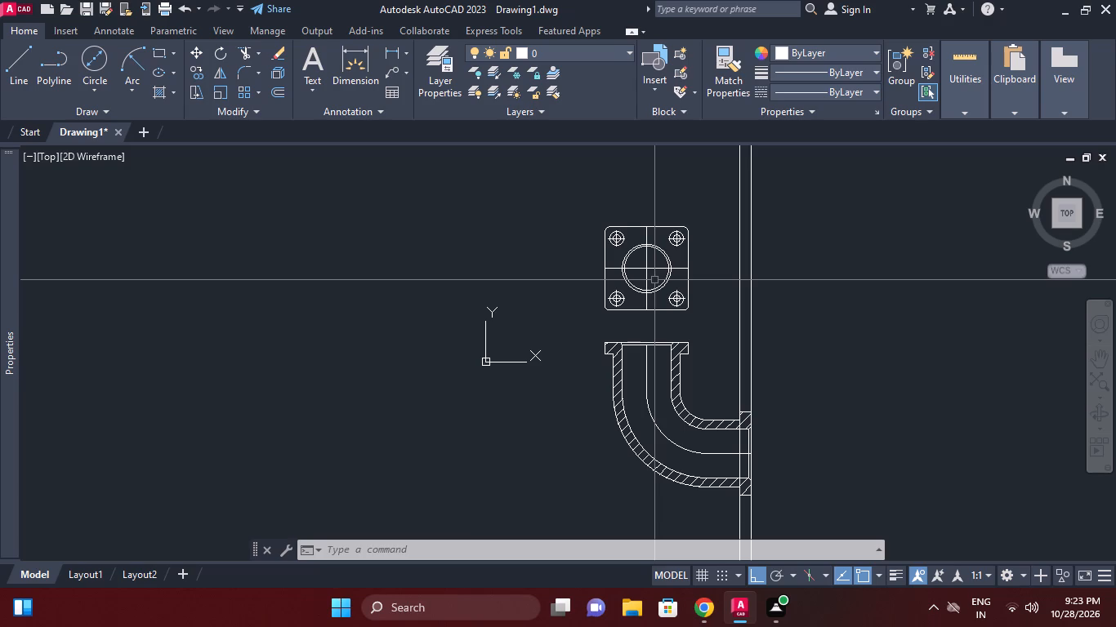
scroll(728, 322, "up", 1)
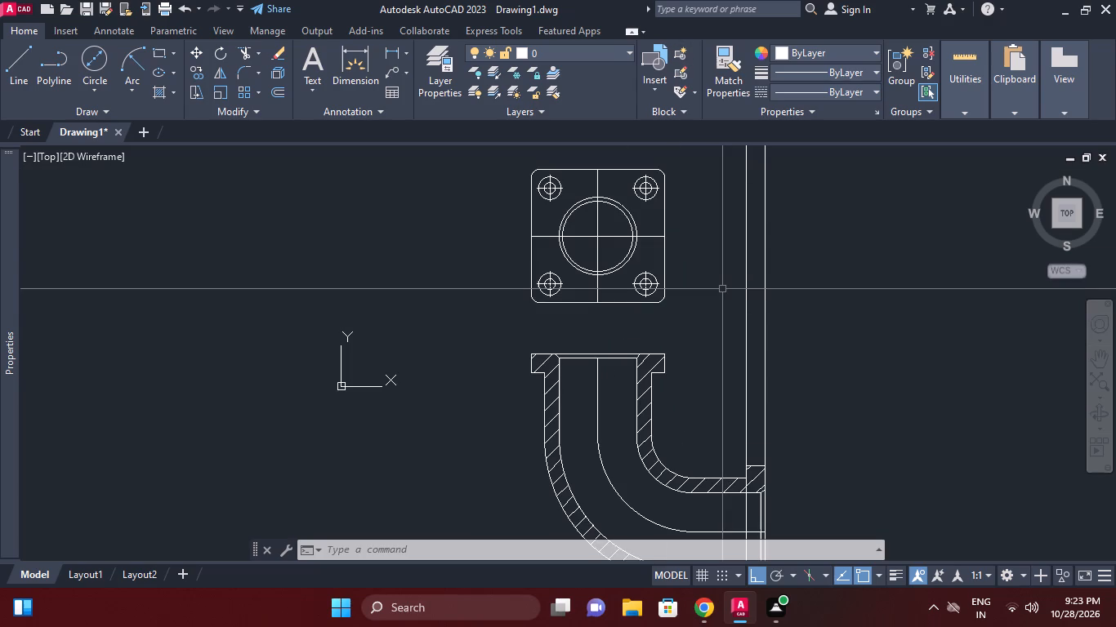
type("xl h")
key("space")
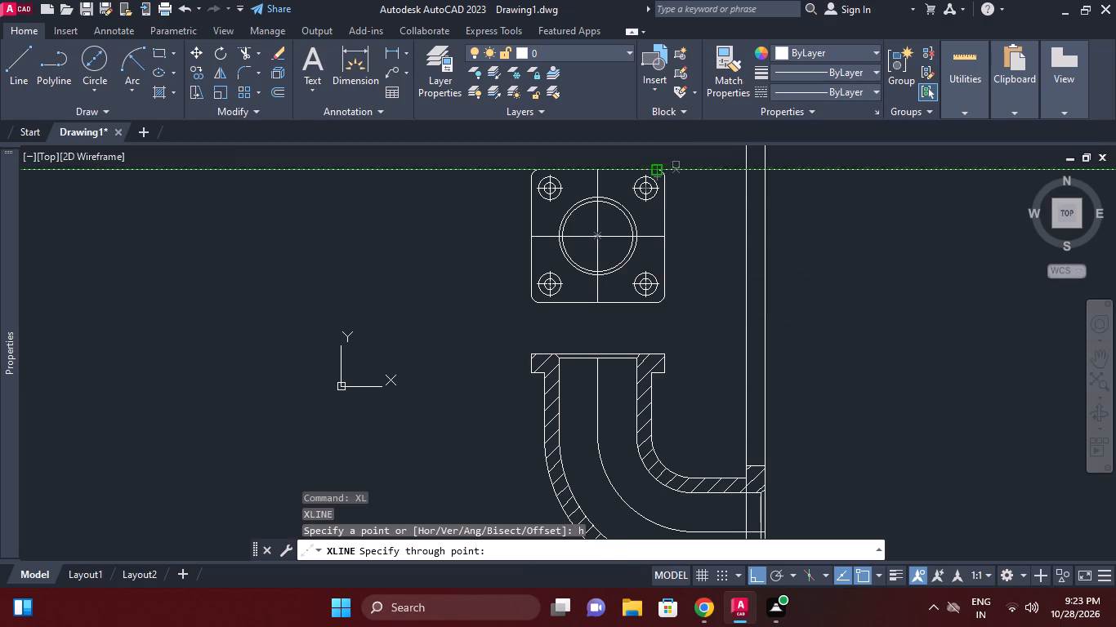
left_click(669, 237)
right_click(721, 220)
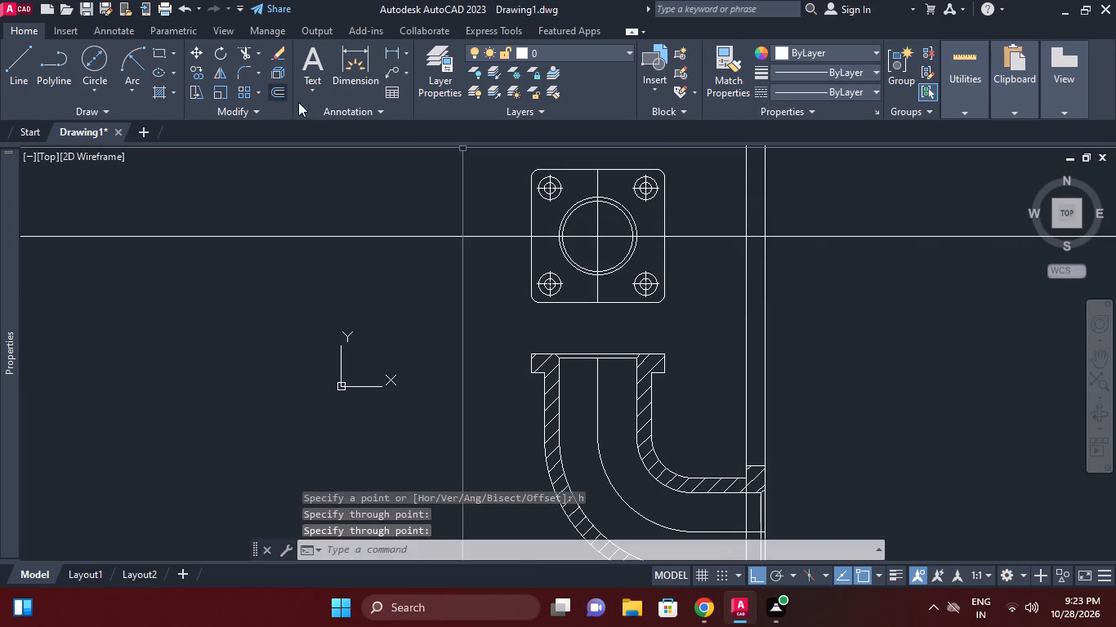
Offset the horizontal centre construction line by 290/2 mm both above and below.
left_click(279, 96)
type("290/2")
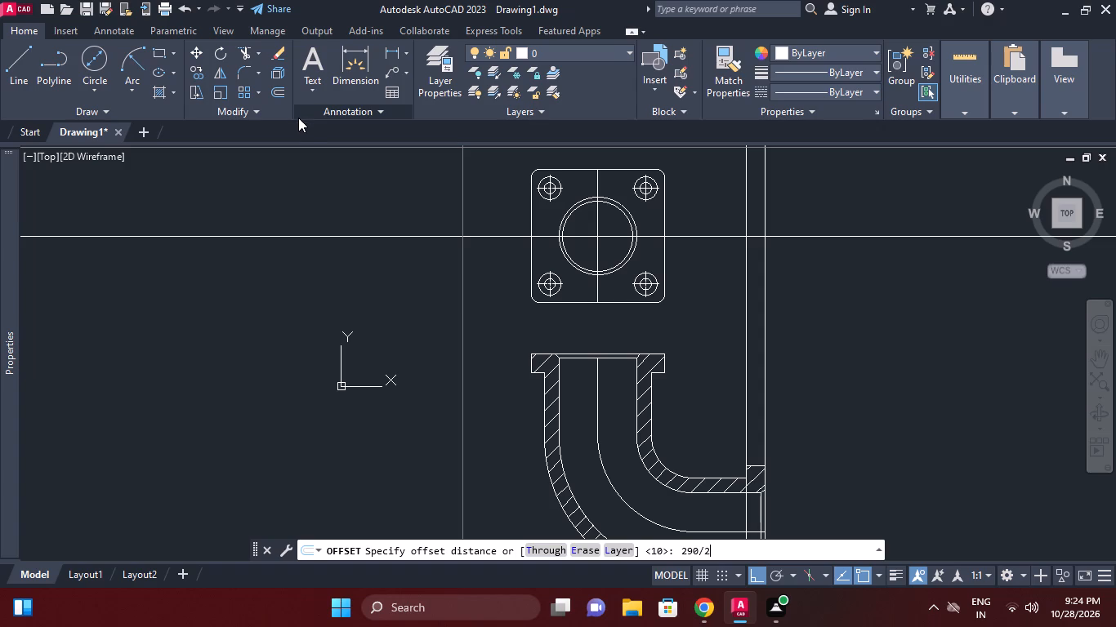
key("period")
key("BackSpace")
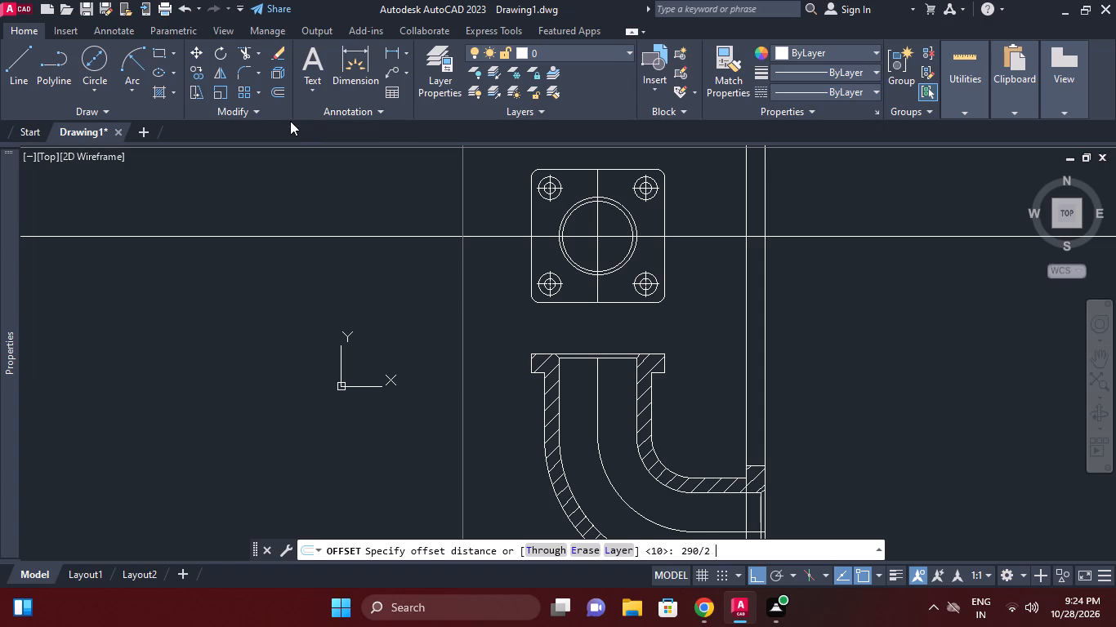
key("Return")
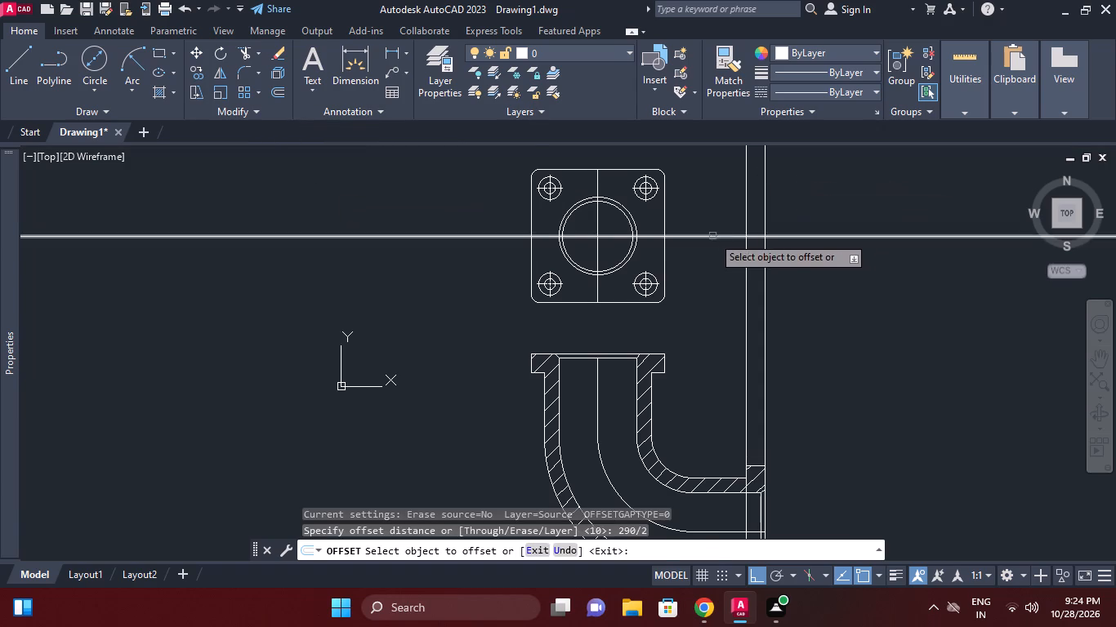
left_click(712, 235)
left_click(714, 217)
left_click(716, 235)
left_click(716, 257)
right_click(810, 261)
left_click(837, 277)
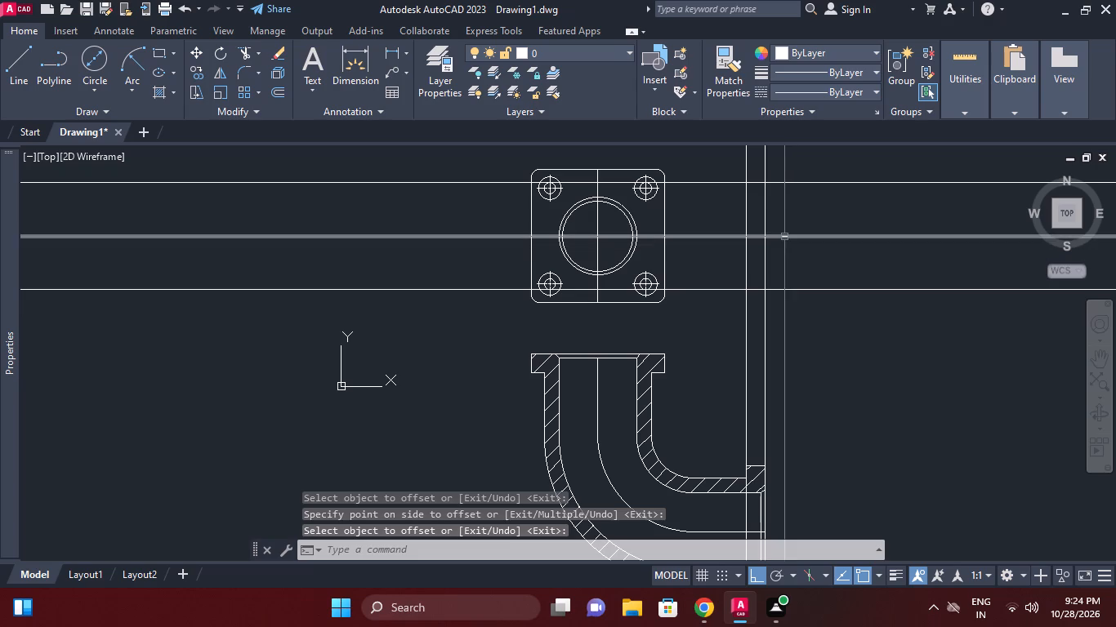
Draw the side flange's rectangle in the top view between the two vertical construction lines and the upper and lower offset lines.
left_click(154, 55)
left_click(742, 184)
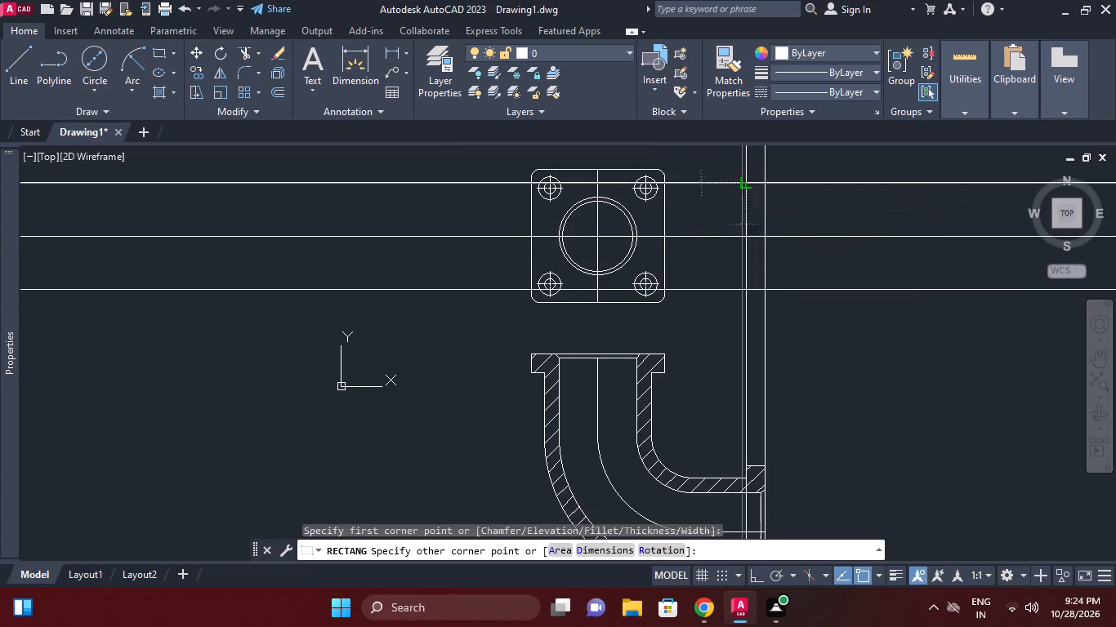
left_click(766, 291)
right_click(777, 326)
left_click(757, 300)
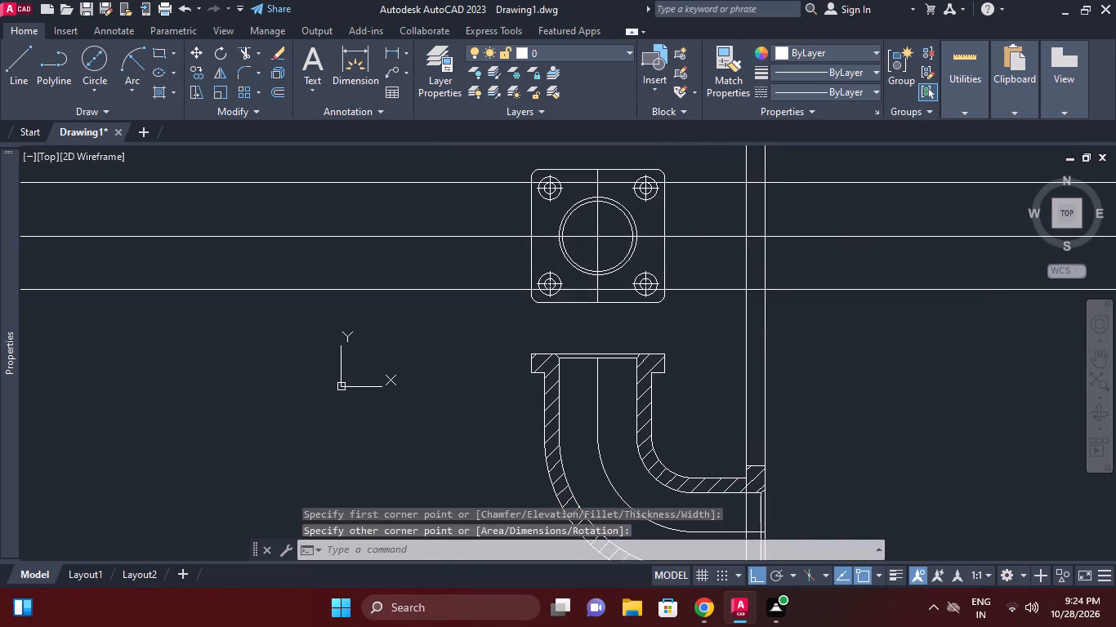
Erase the two vertical construction lines running through the side flange.
left_click(741, 310)
left_click(765, 312)
right_click(765, 305)
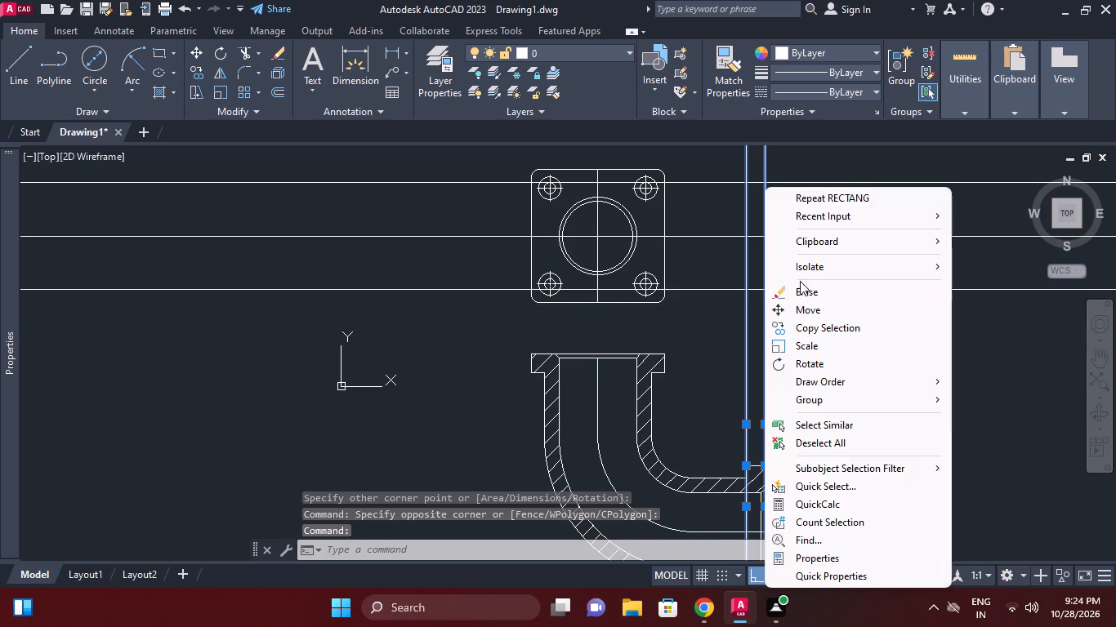
left_click(800, 291)
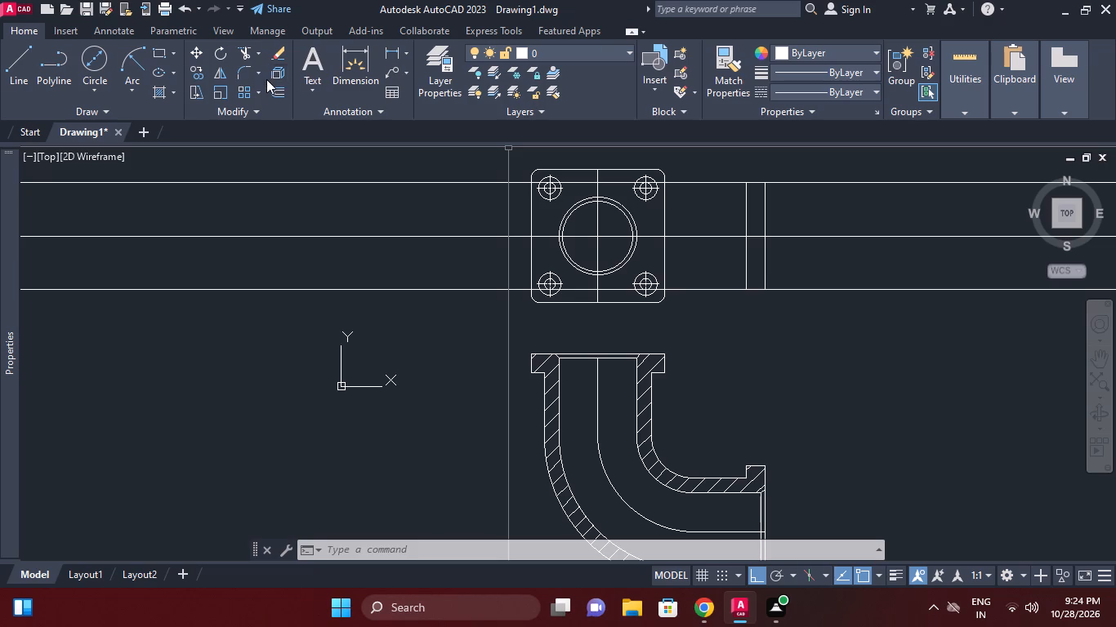
Trim the upper and lower offset lines inside the square flange and beyond the side flange's outer face, using both outlines as cutting edges.
left_click(243, 47)
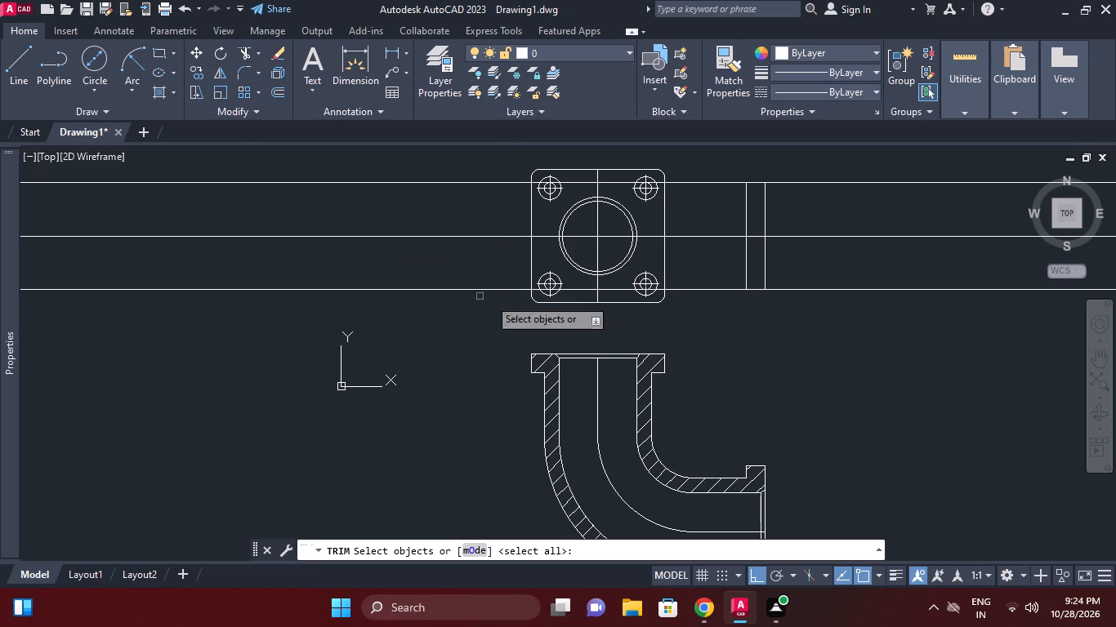
left_click(663, 204)
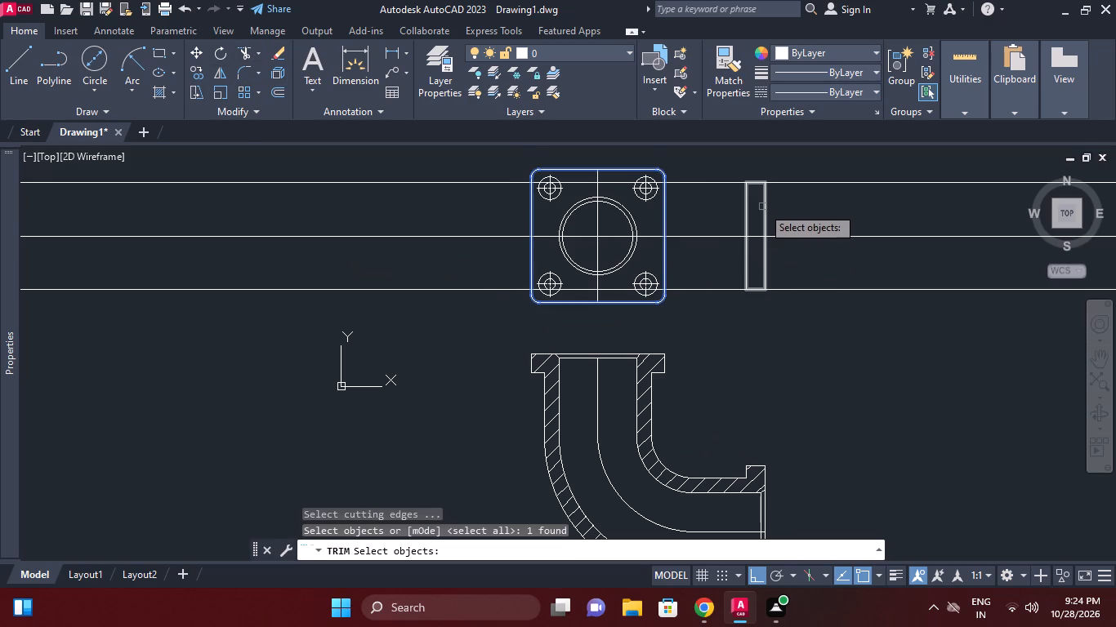
left_click(762, 207)
right_click(786, 198)
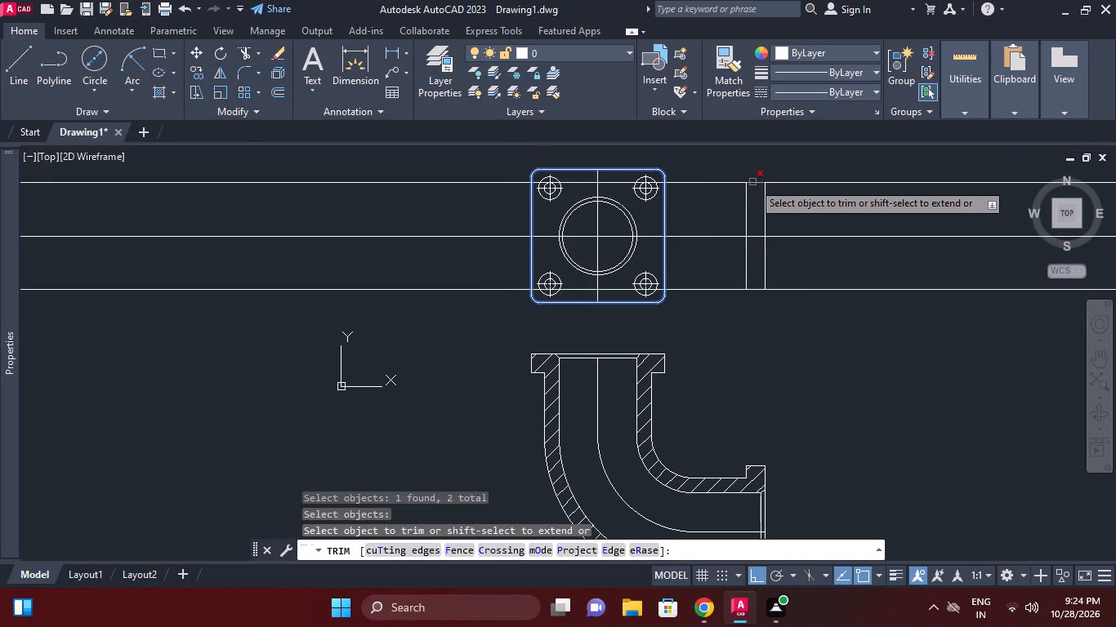
left_click(752, 182)
left_click(754, 287)
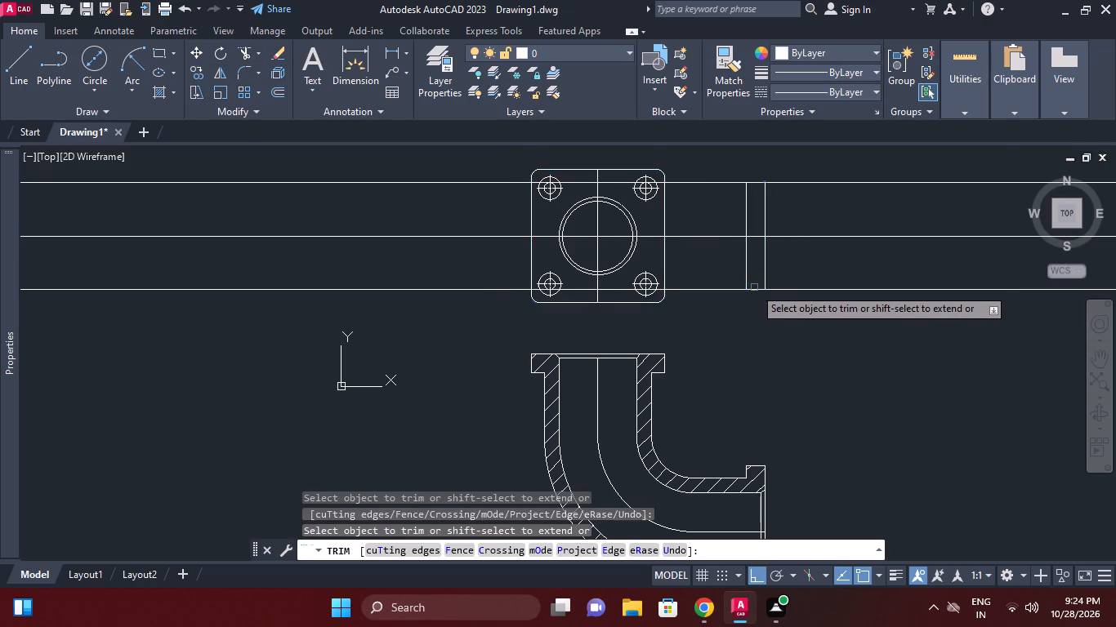
scroll(741, 198, "up", 2)
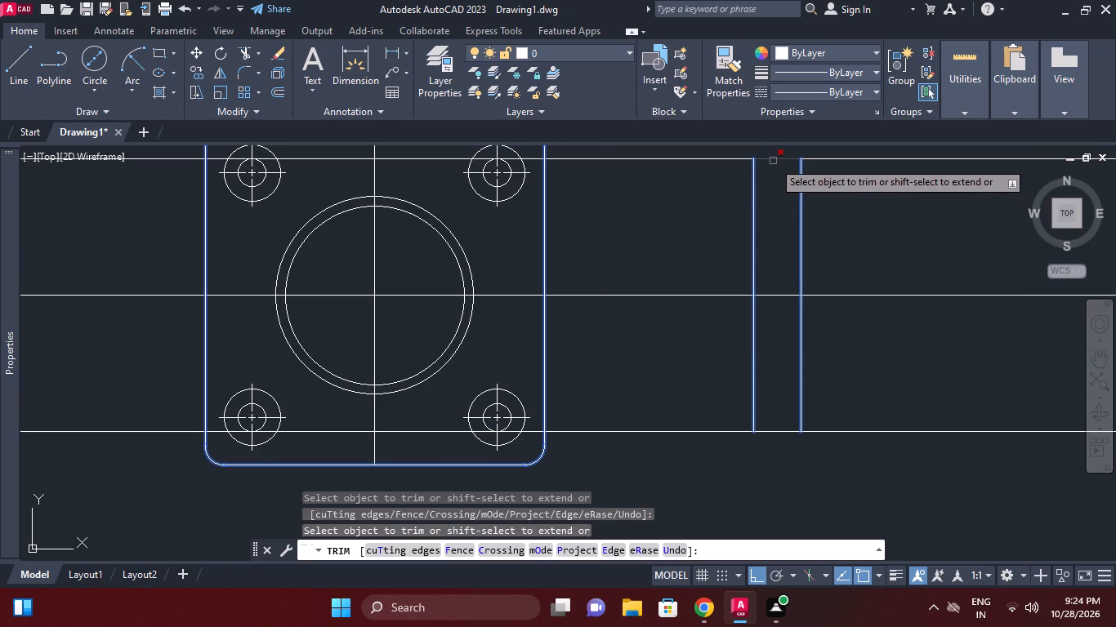
left_click(824, 159)
left_click(837, 430)
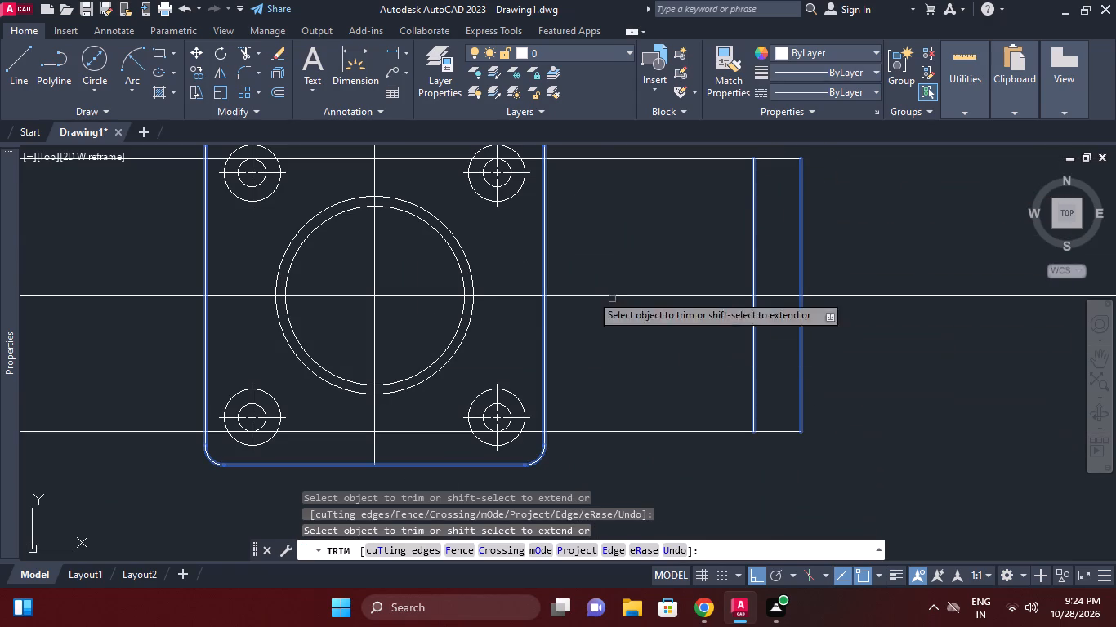
left_click(533, 159)
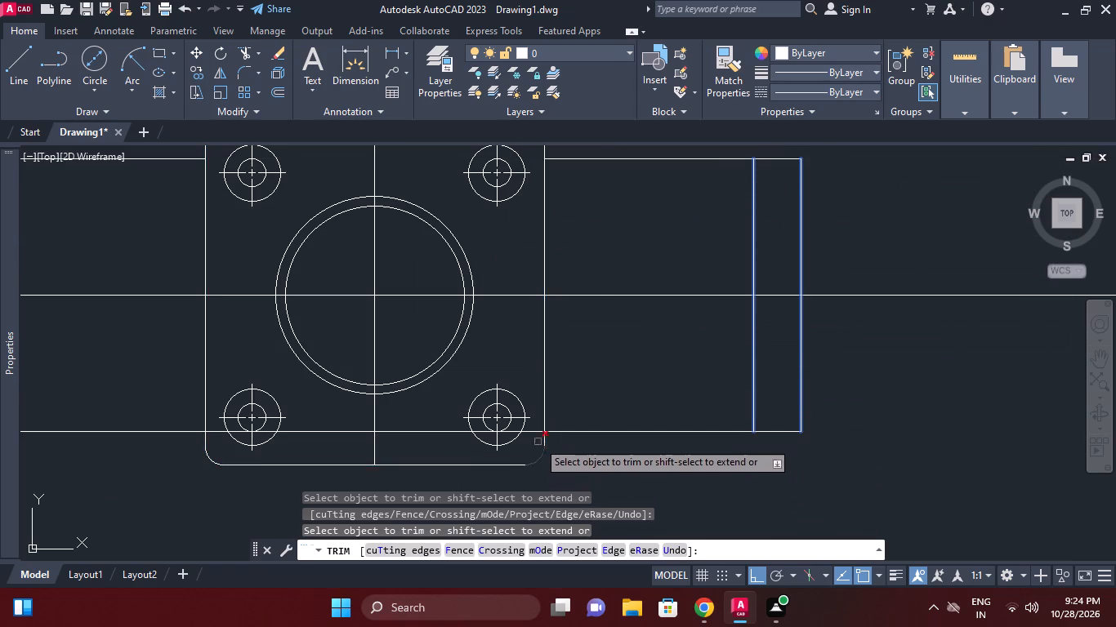
left_click(538, 434)
right_click(825, 354)
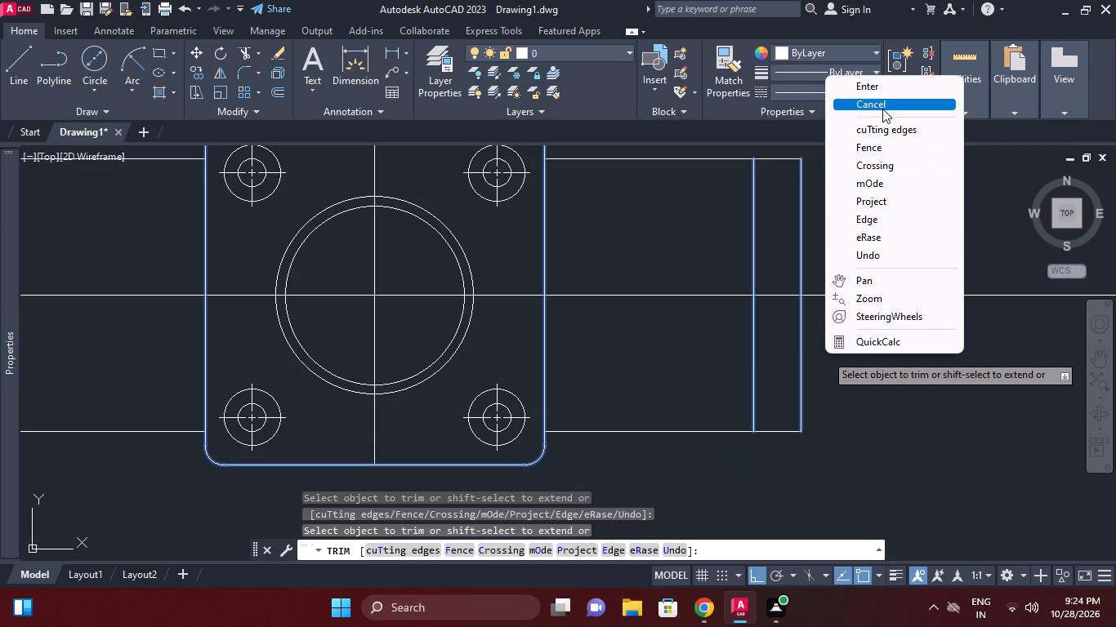
left_click(882, 109)
middle_click_drag(877, 233, 877, 260)
scroll(877, 260, "down", 1)
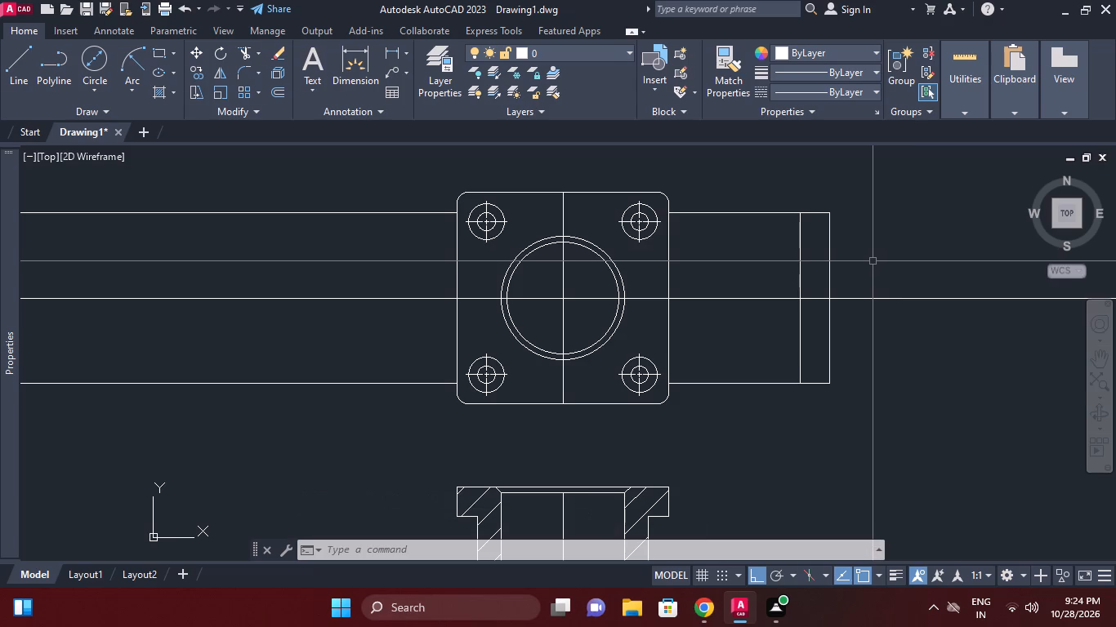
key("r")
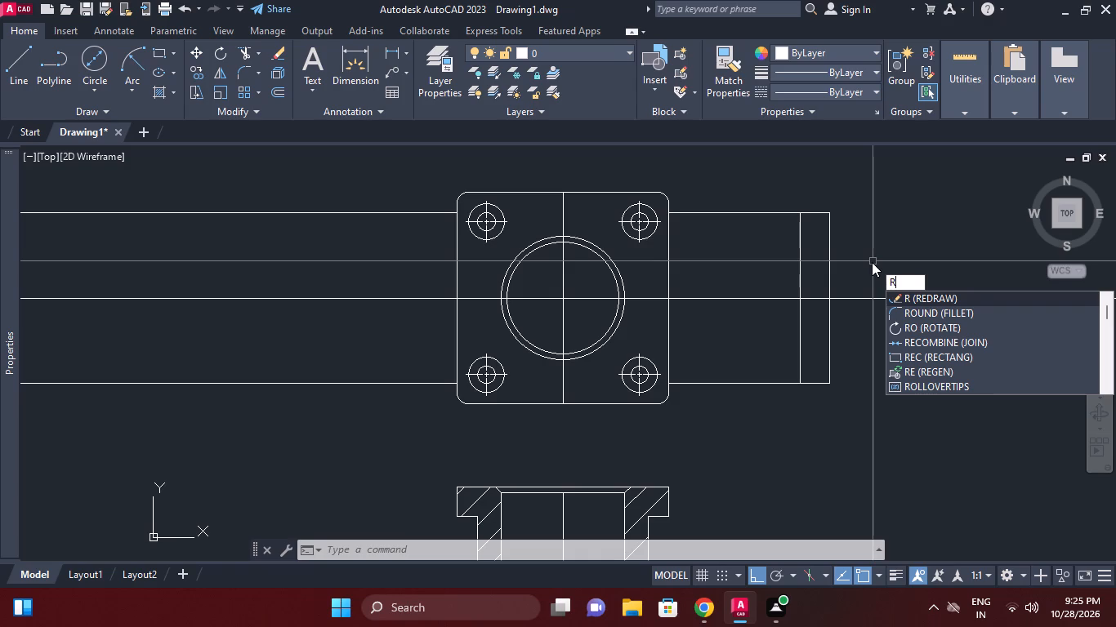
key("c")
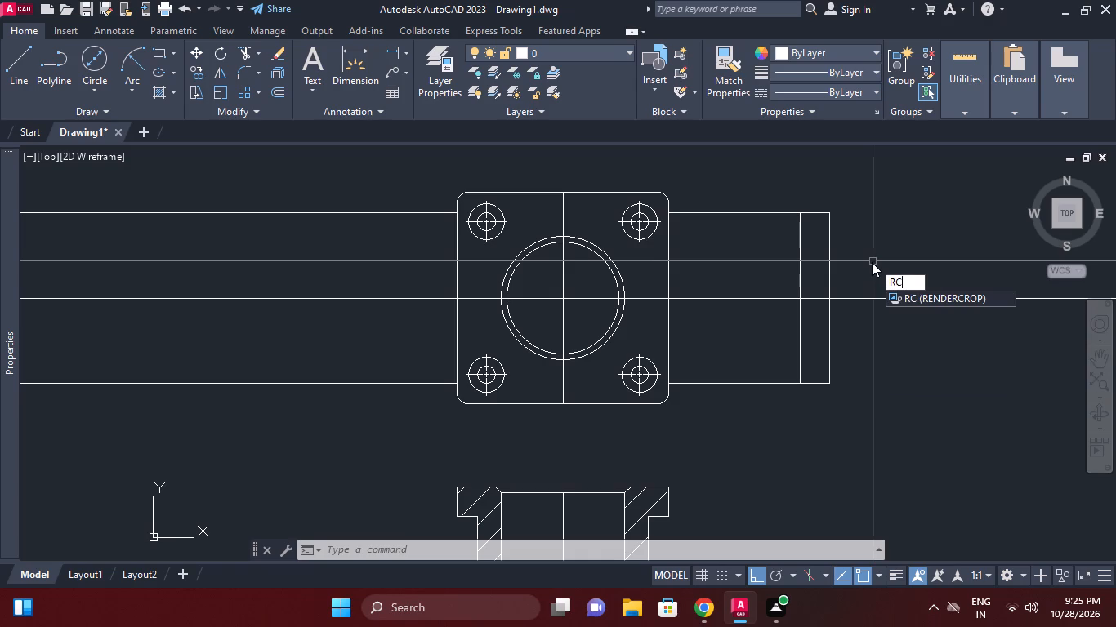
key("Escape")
Draw a 50 by 360 mm rectangle in the empty space beyond the side flange in the top view.
type("rec")
key("space")
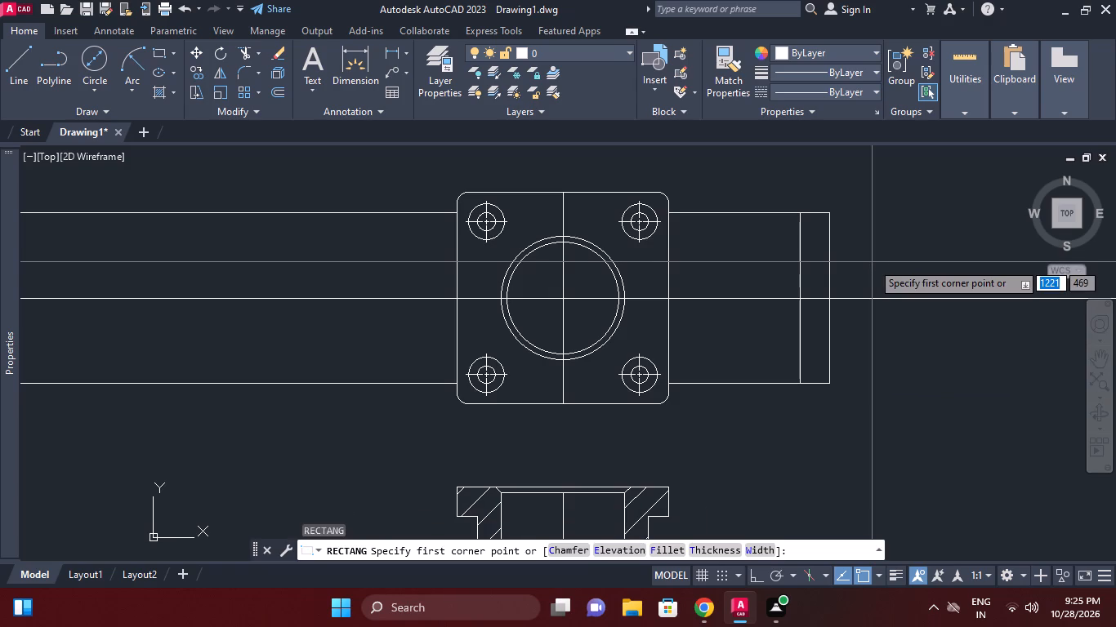
left_click(891, 227)
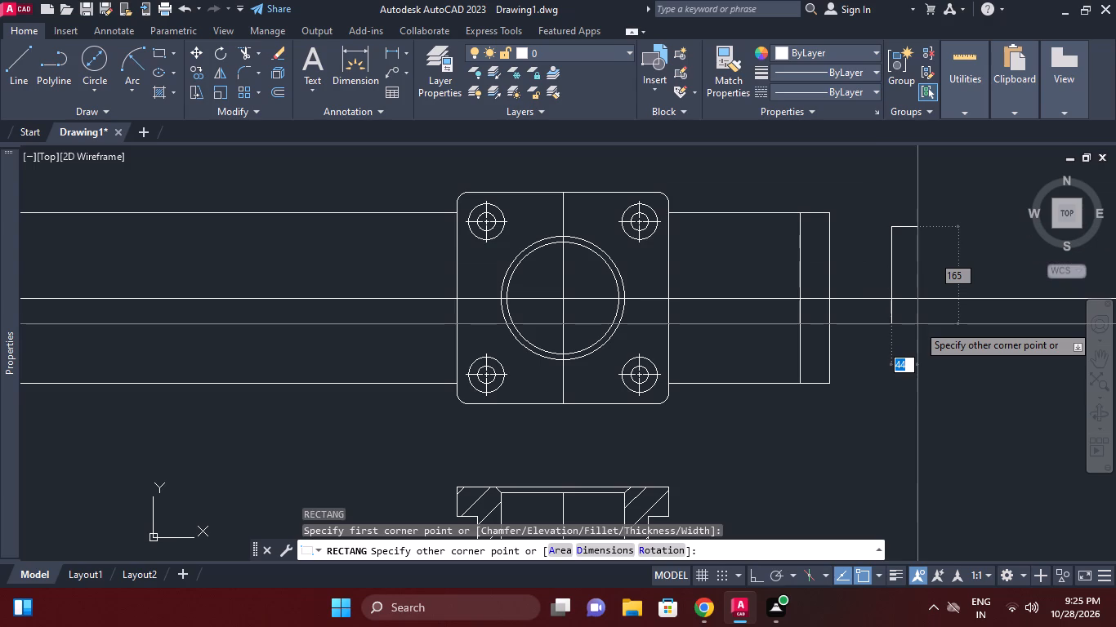
type("10")
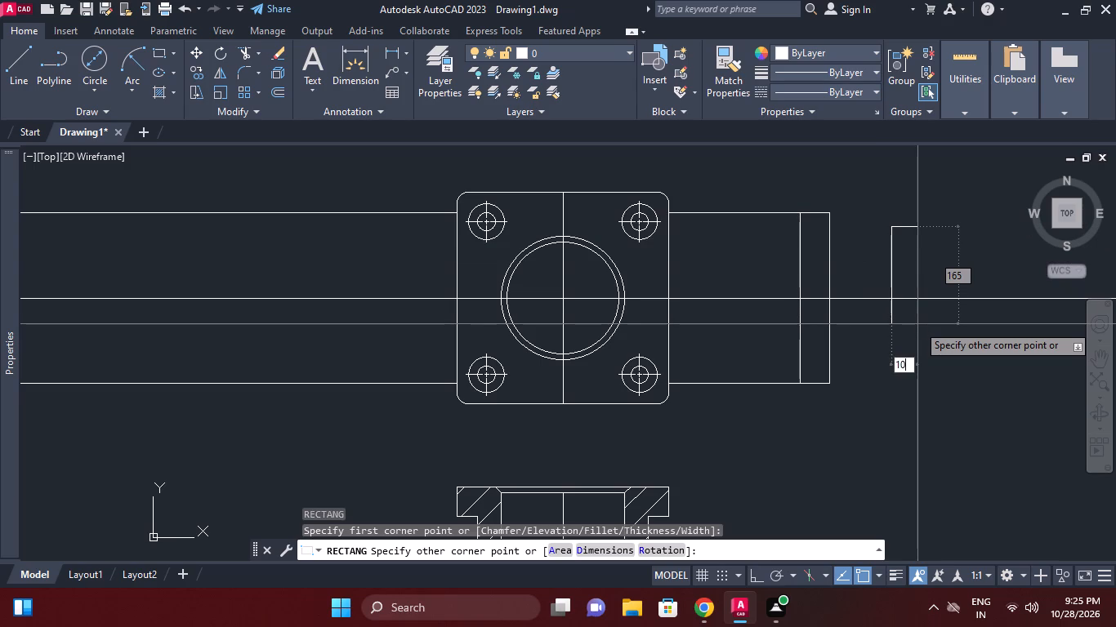
key("BackSpace")
key("BackSpace")
type("50")
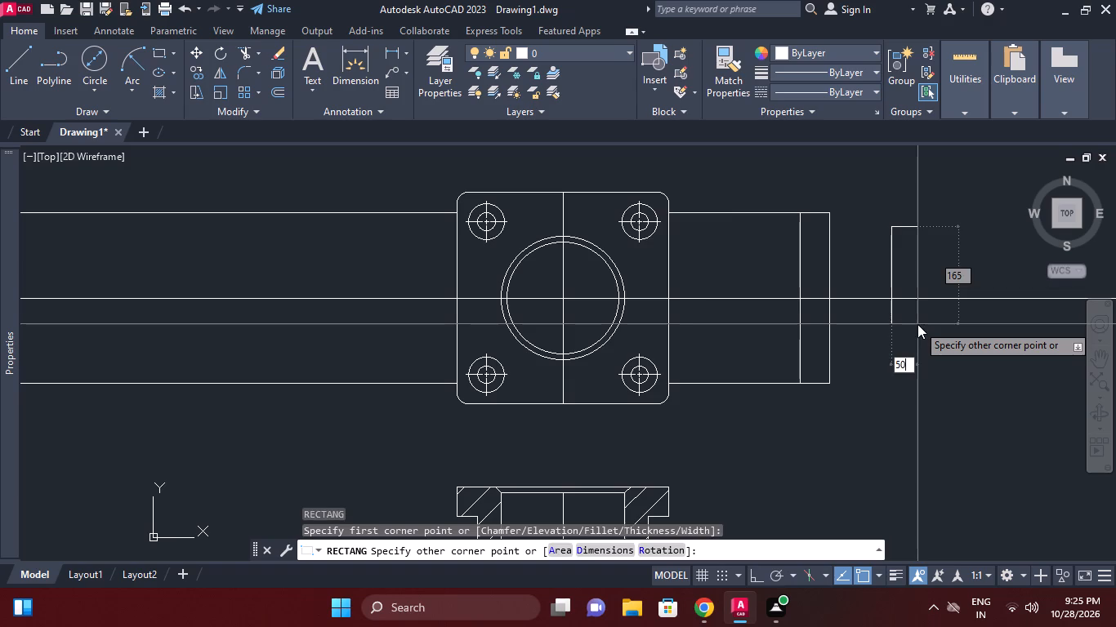
key("Tab")
type("360")
key("Return")
Move the 50 by 360 mm rectangle from its inner edge's midpoint to the side flange's inner edge on the horizontal centre line.
left_click(917, 324)
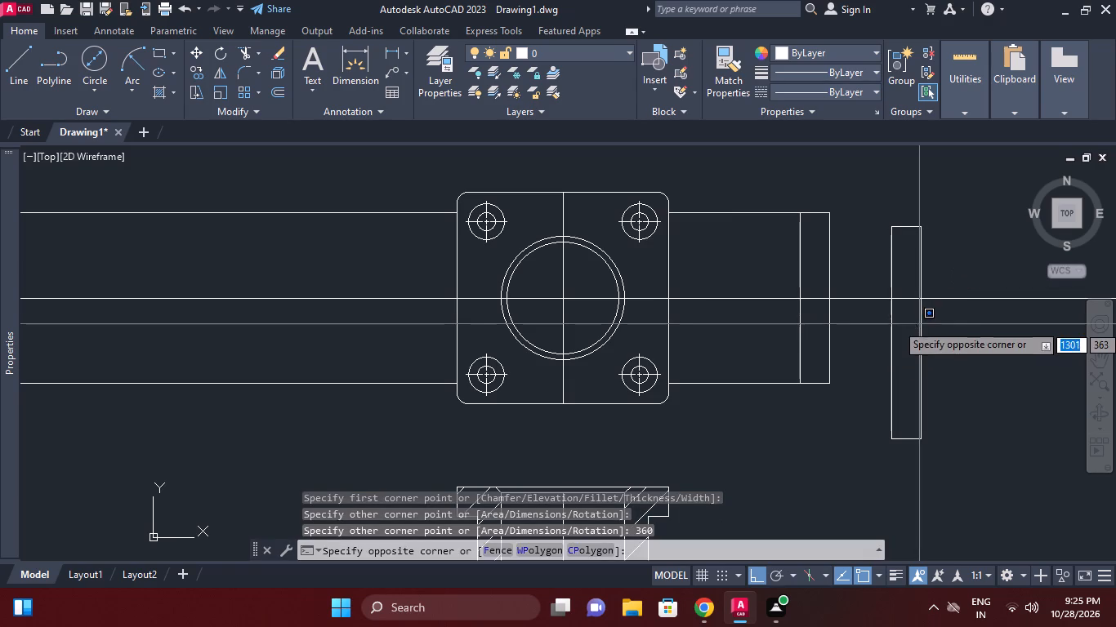
left_click(919, 318)
left_click(872, 313)
left_click(884, 322)
left_click(891, 314)
right_click(897, 305)
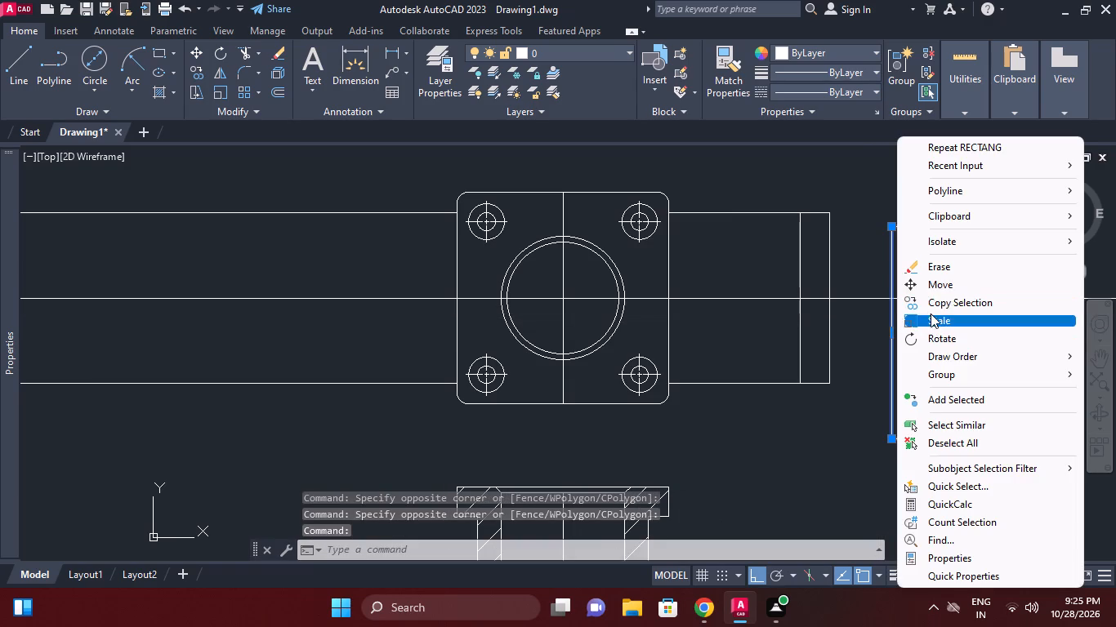
left_click(935, 286)
left_click(894, 334)
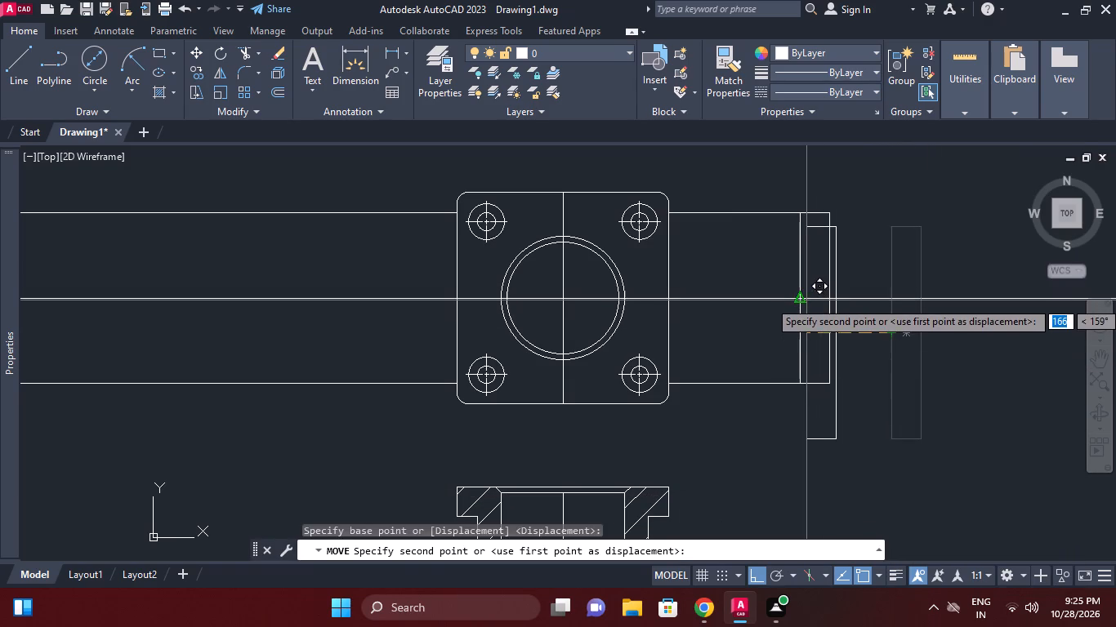
left_click(806, 299)
Erase the shorter original side flange rectangle enclosed within the 360 mm high one.
left_click(770, 182)
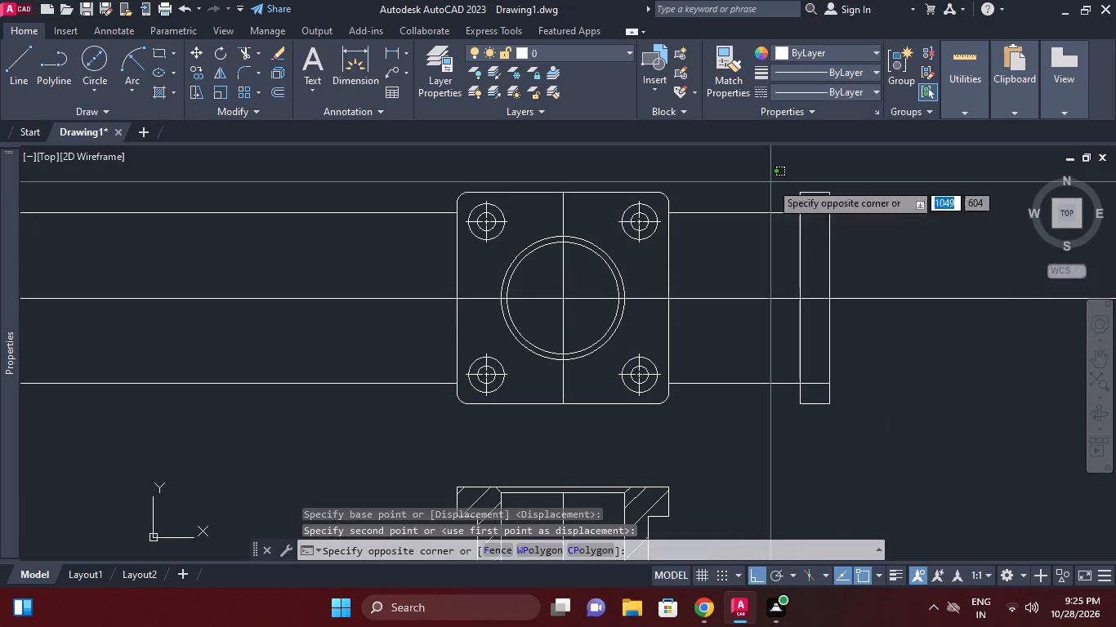
left_click(854, 394)
right_click(883, 230)
left_click(919, 289)
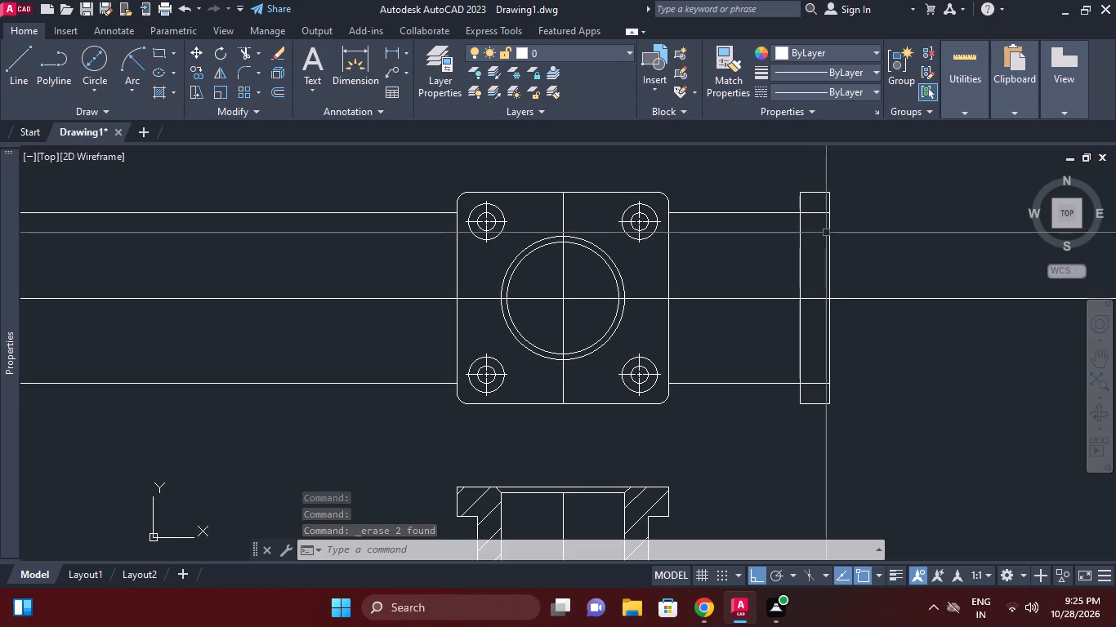
Trim the upper and lower horizontal lines where they cross inside the side flange rectangle.
scroll(826, 233, "up", 1)
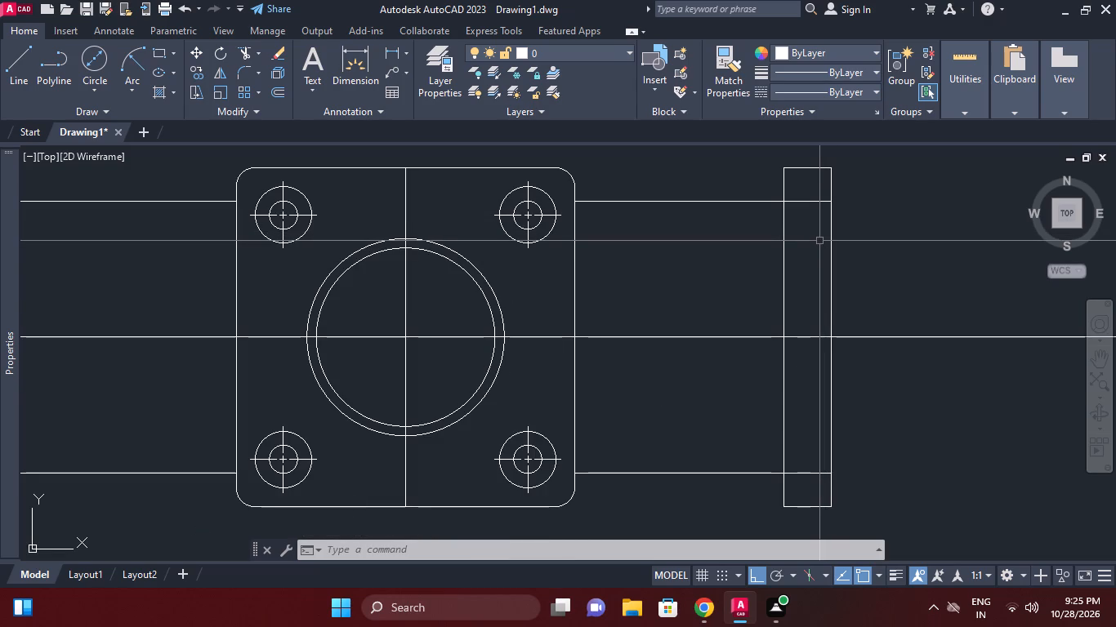
left_click(248, 54)
left_click(781, 220)
right_click(781, 210)
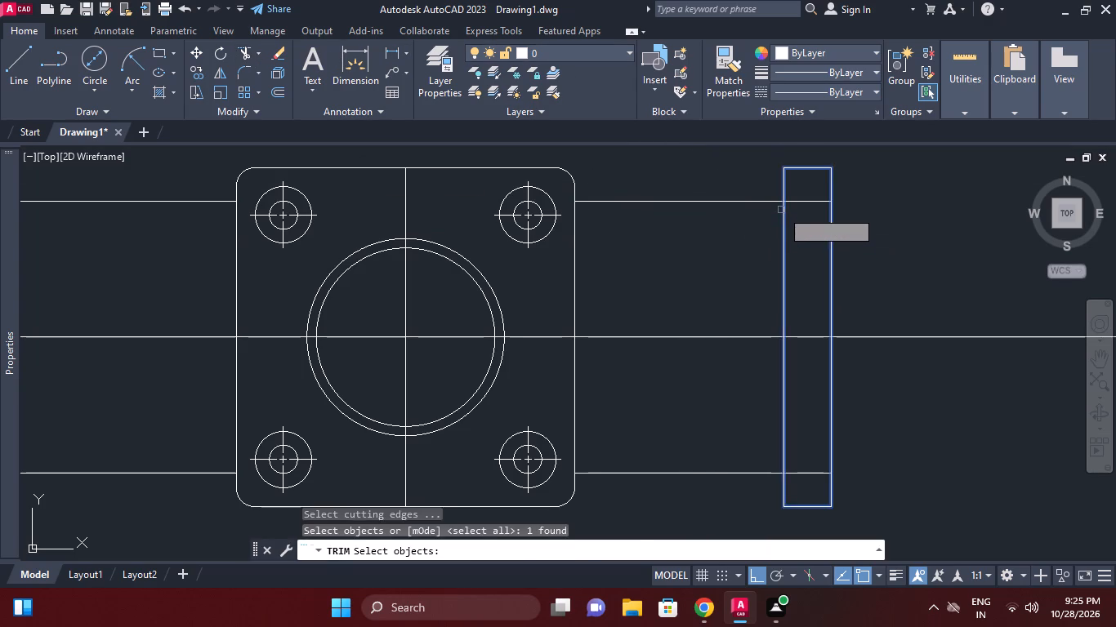
left_click(788, 207)
left_click(789, 201)
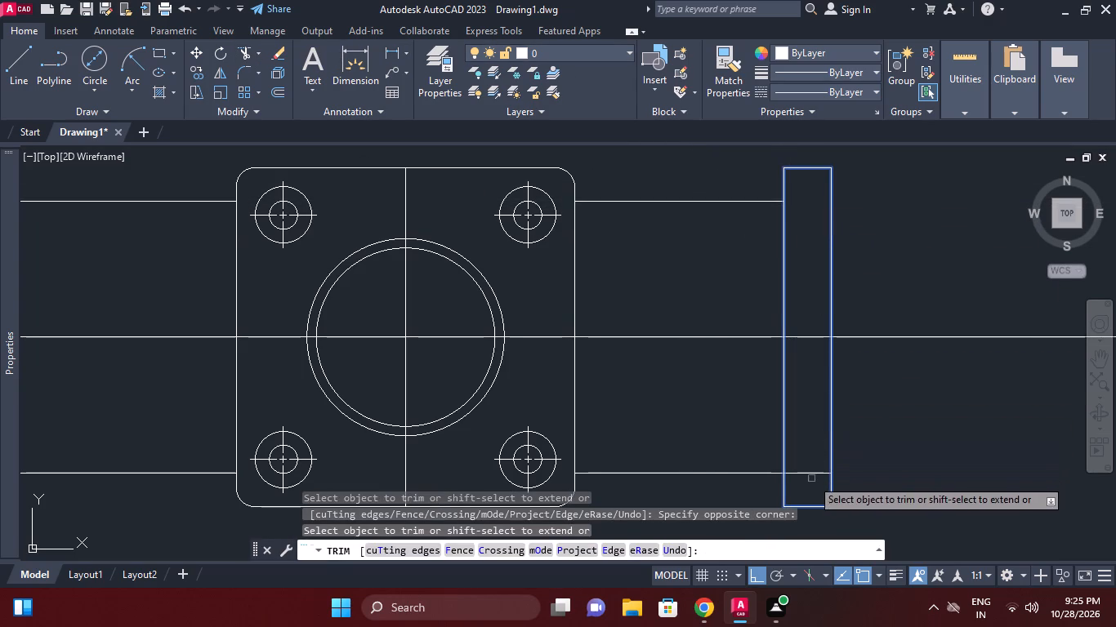
left_click(810, 474)
right_click(855, 311)
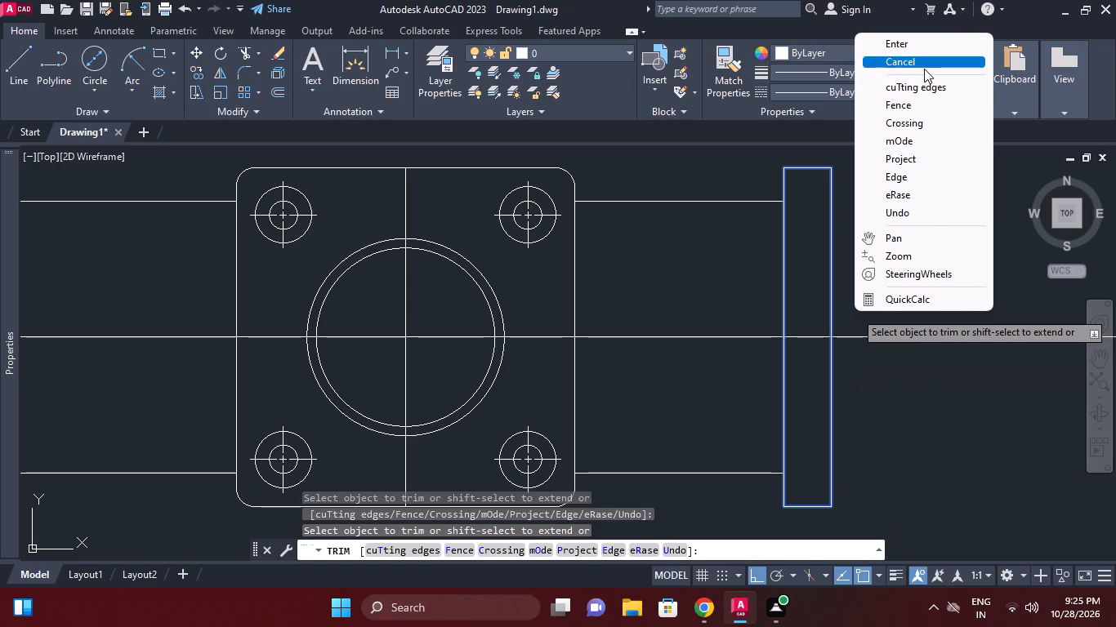
left_click(924, 69)
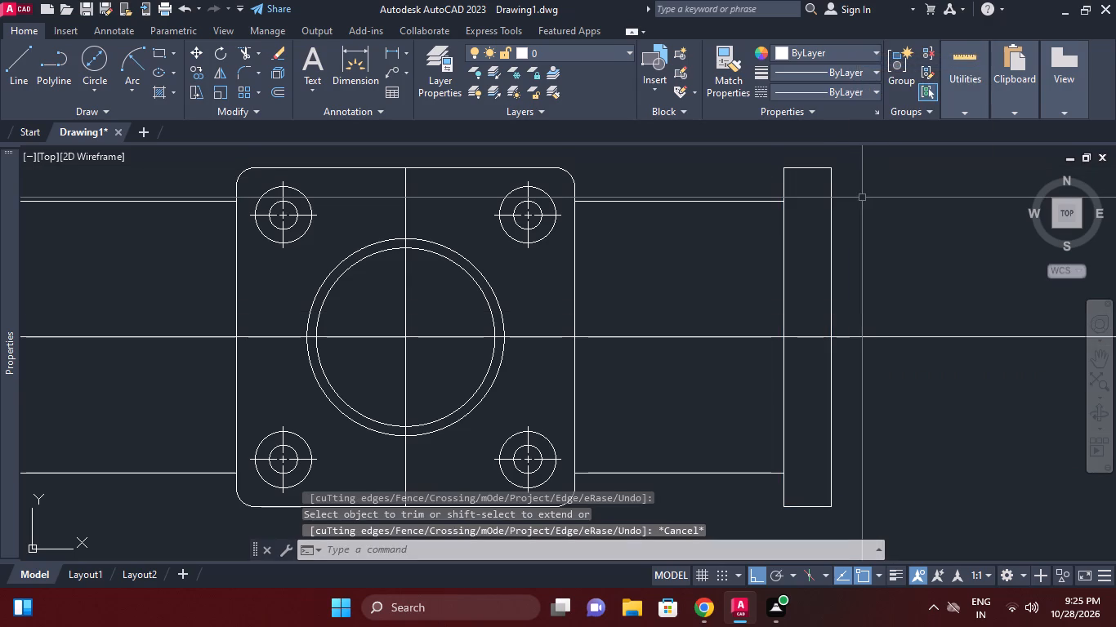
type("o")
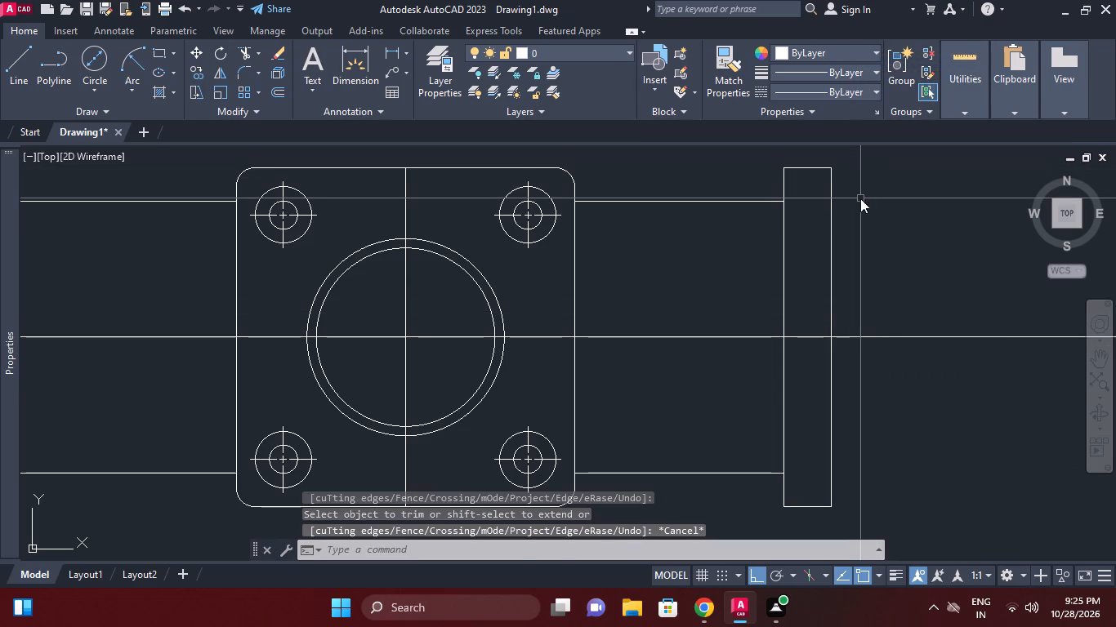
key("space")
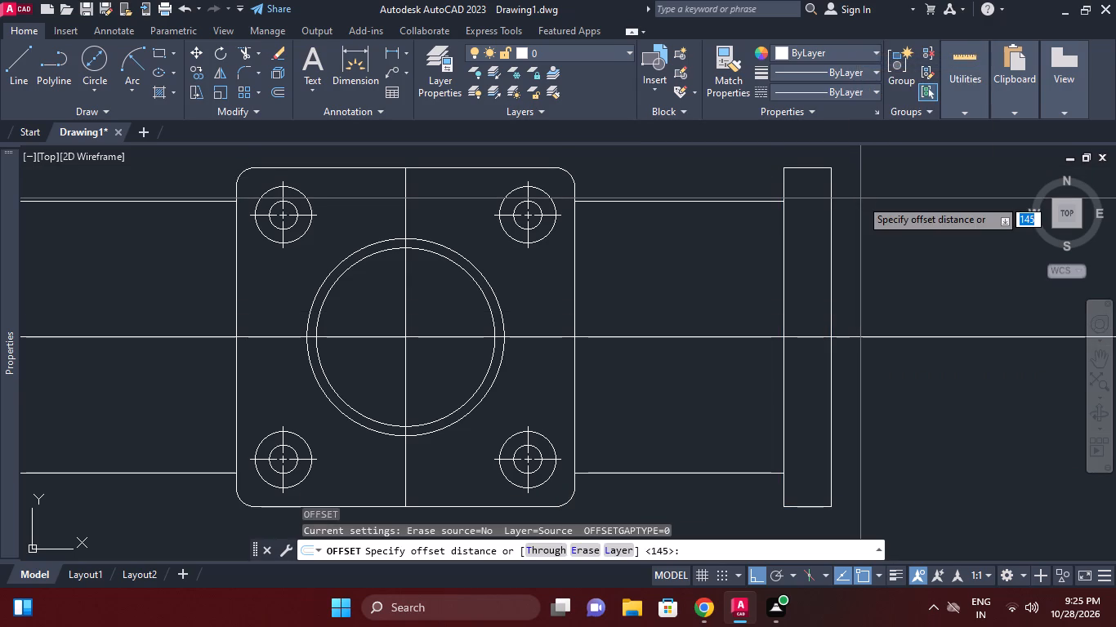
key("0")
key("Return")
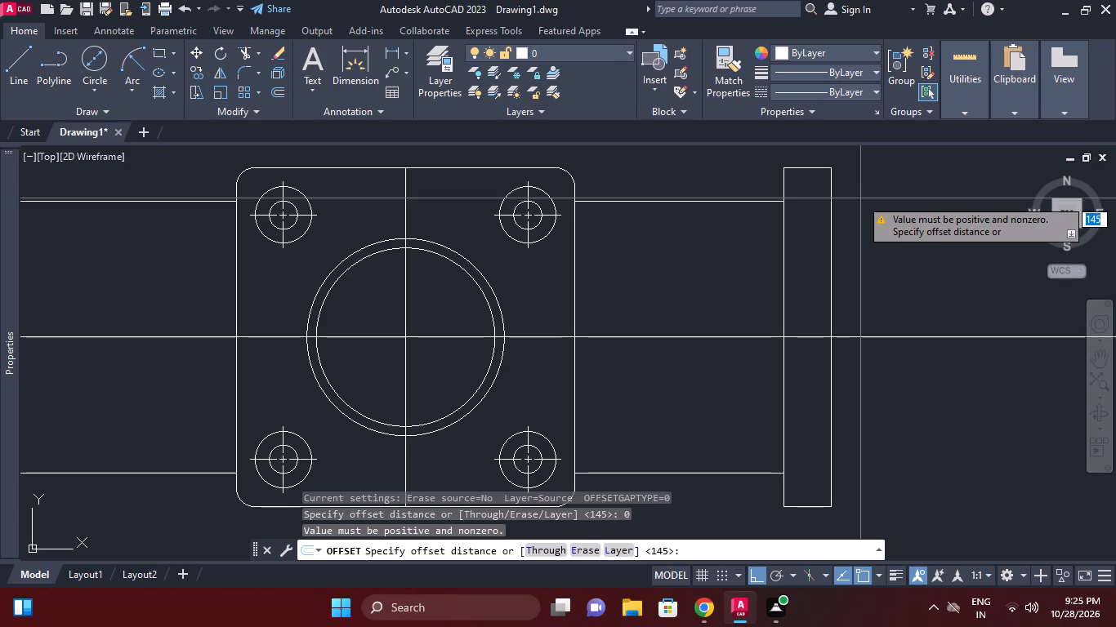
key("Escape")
Offset the upper and lower horizontal lines between the two flanges 10 mm downward each.
left_click(283, 91)
key("1")
key("0")
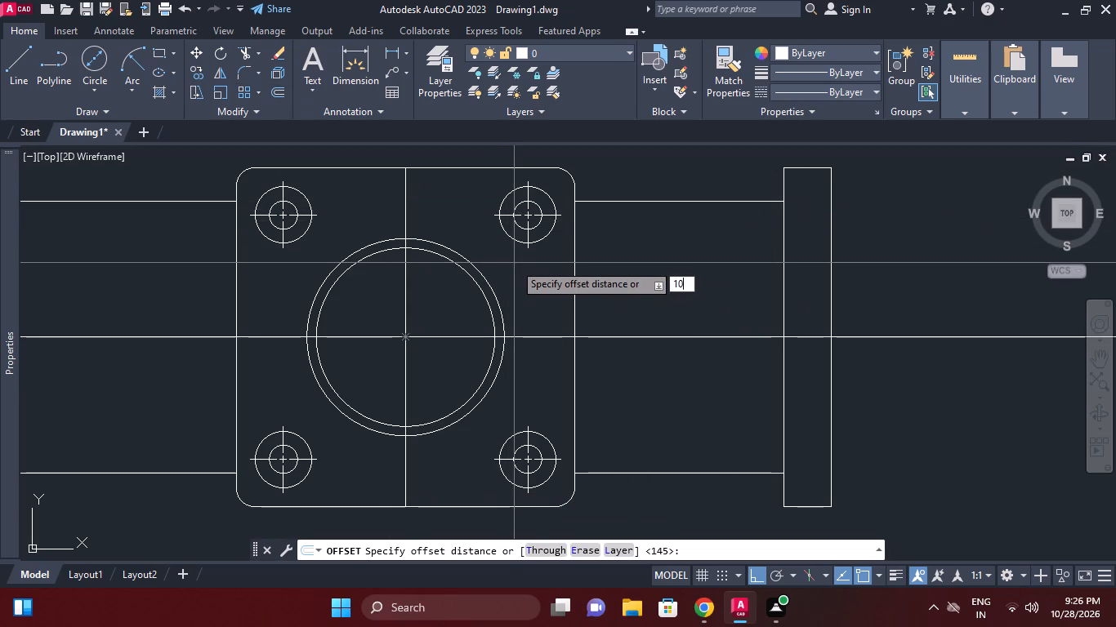
key("Return")
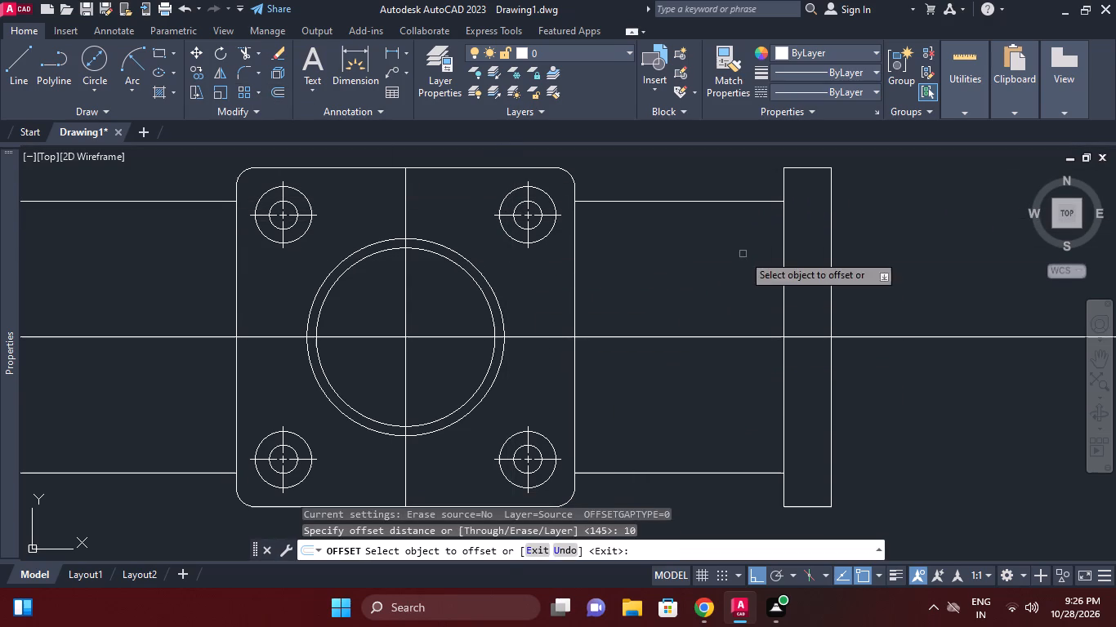
left_click(745, 203)
left_click(745, 193)
left_click(765, 473)
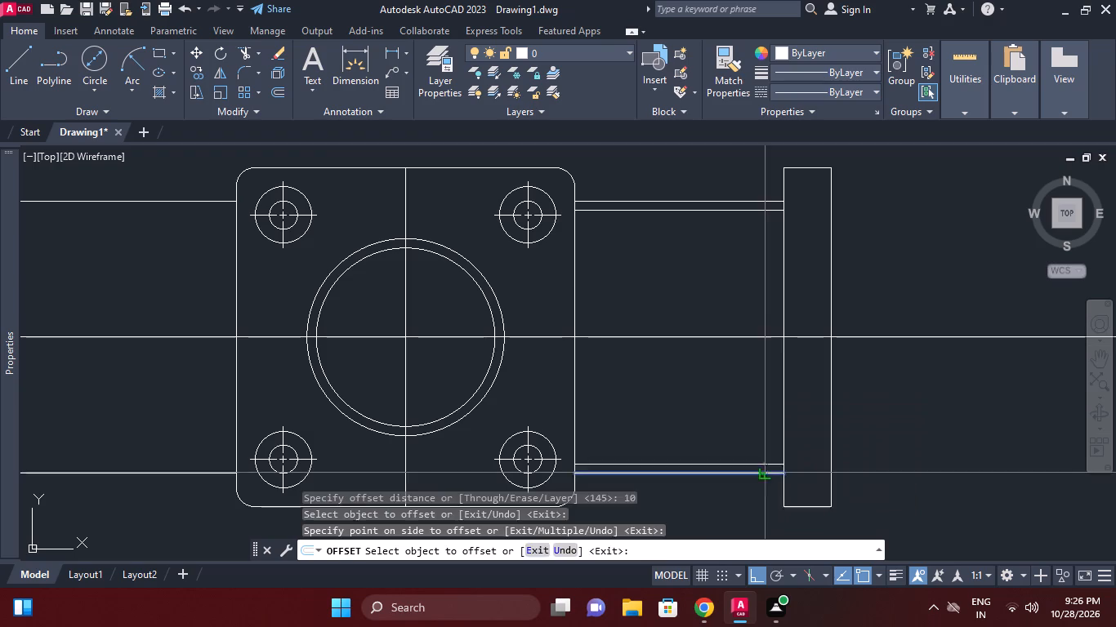
left_click(765, 500)
Offset the side flange rectangle outward by 10 mm.
left_click(786, 427)
left_click(751, 411)
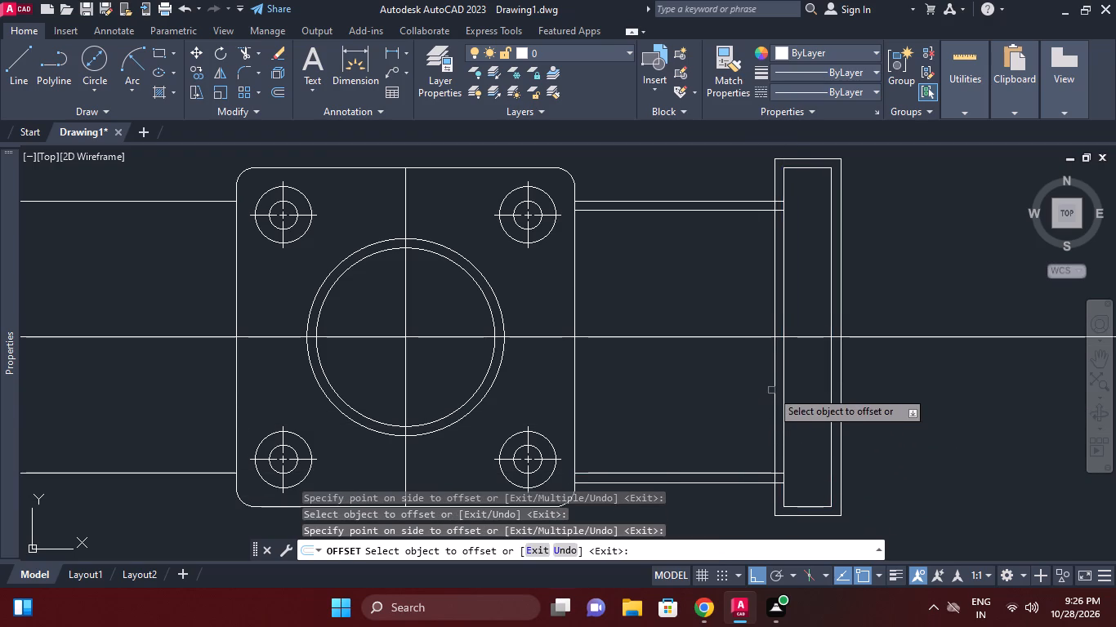
key("Escape")
Draw a short diagonal line across the upper pipe wall lines, from the side flange edge to the offset rectangle's edge.
scroll(782, 206, "up", 2)
key("l")
key("space")
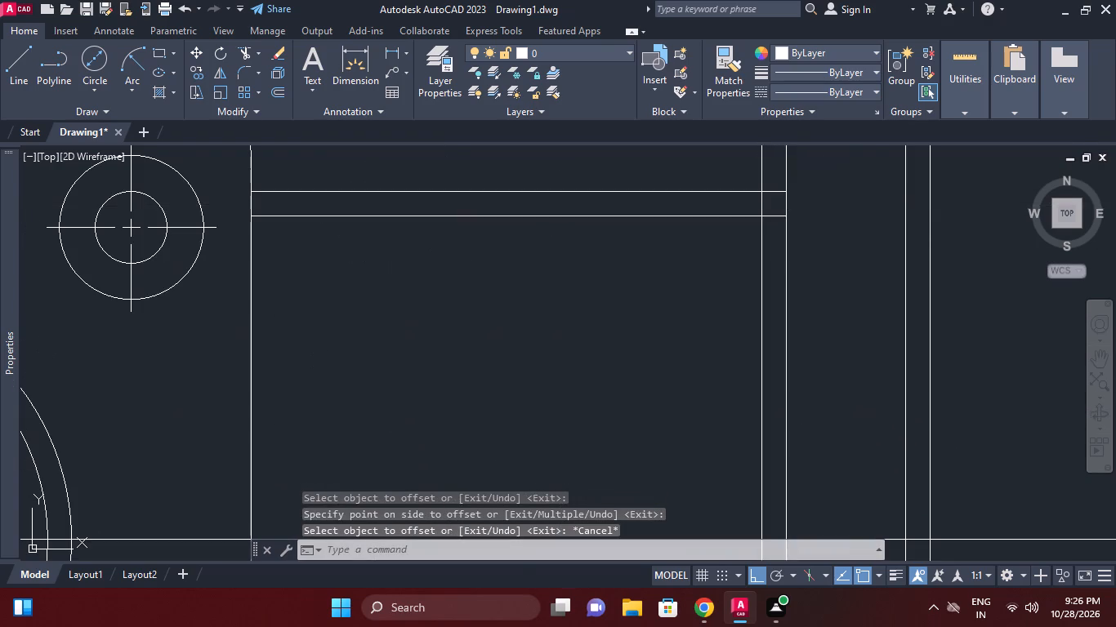
left_click(788, 193)
left_click(764, 221)
key("Escape")
Draw a matching short diagonal line across the lower pipe wall lines where they meet the side flange.
key("space")
middle_click_drag(814, 294, 824, 166)
scroll(802, 296, "down", 1)
middle_click_drag(802, 296, 795, 274)
middle_click_drag(795, 410, 793, 322)
scroll(795, 387, "down", 1)
scroll(779, 430, "up", 1)
left_click(782, 413)
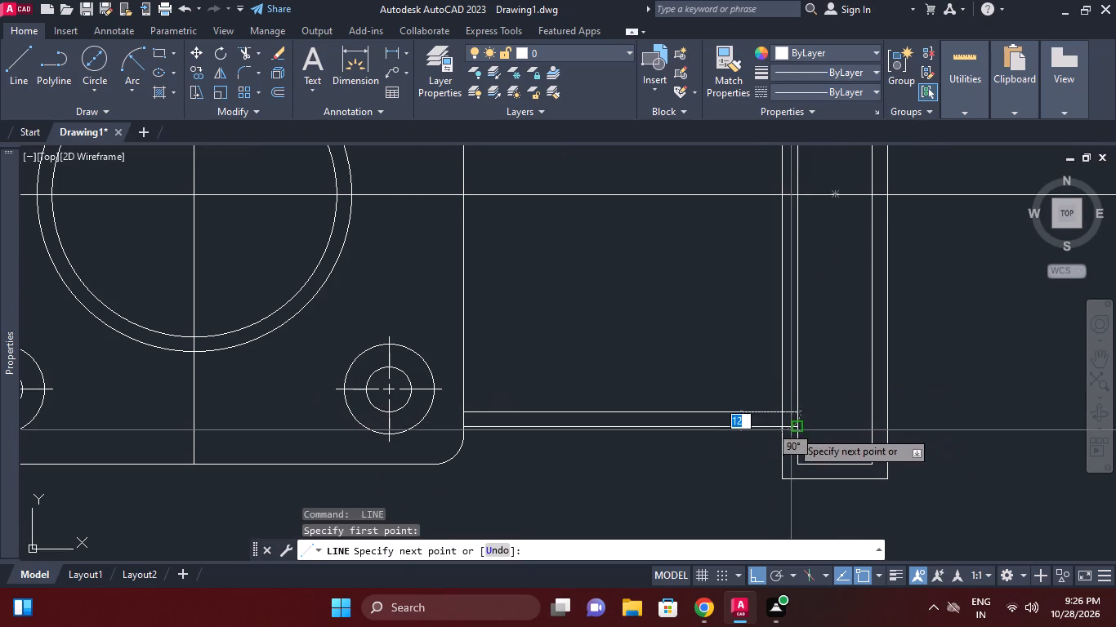
left_click(795, 432)
right_click(832, 393)
left_click(881, 209)
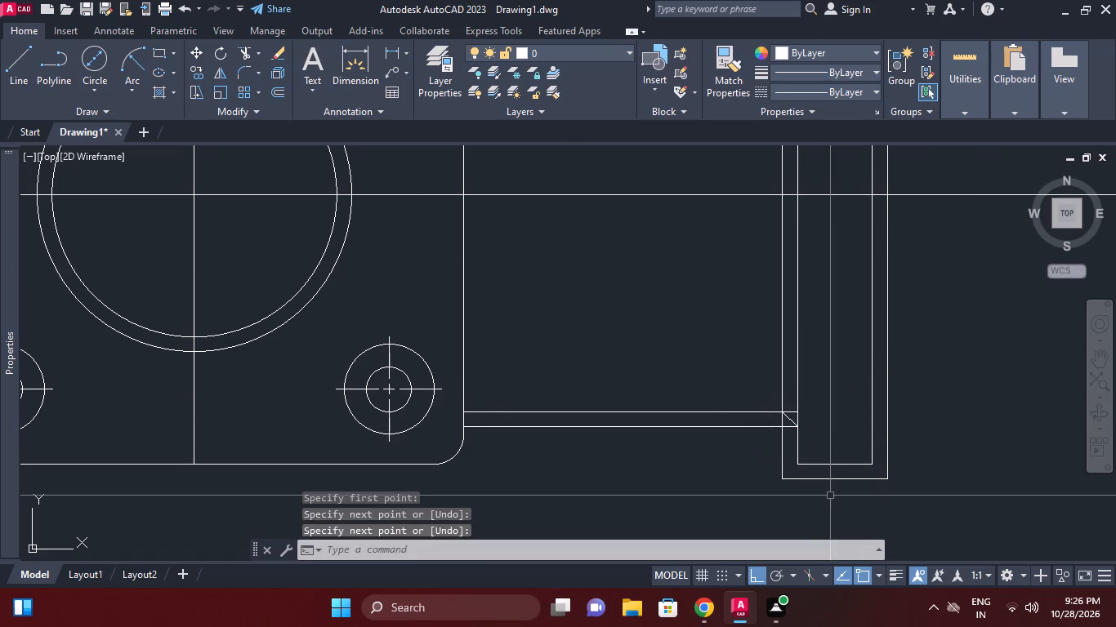
Erase the offset rectangle around the side flange and the two outermost horizontal lines between the flanges.
left_click(828, 478)
right_click(824, 441)
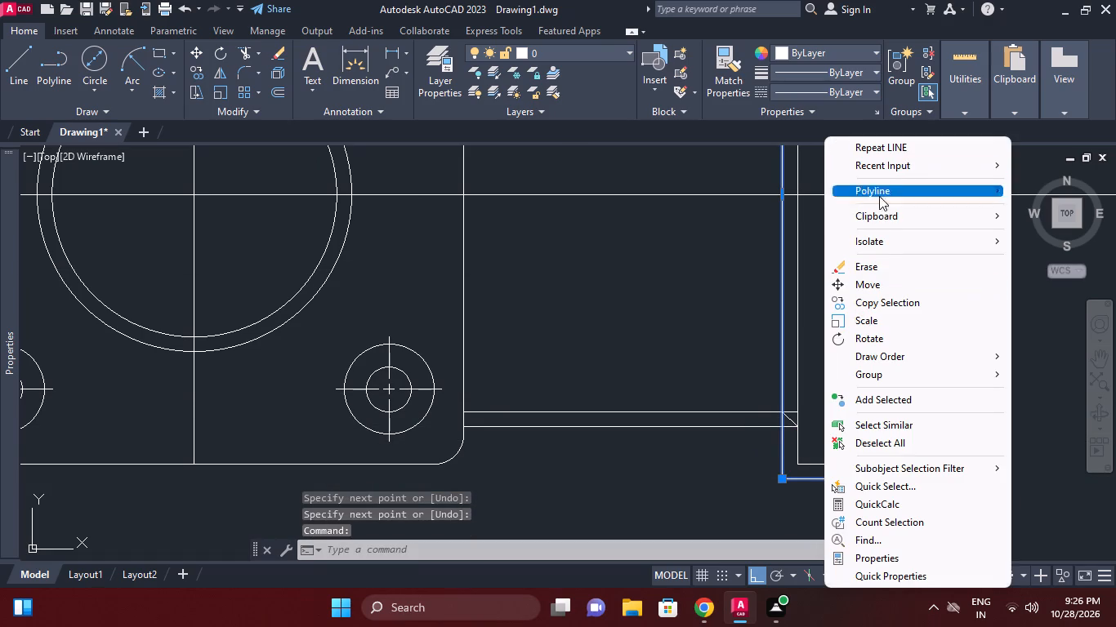
left_click(878, 263)
left_click(734, 430)
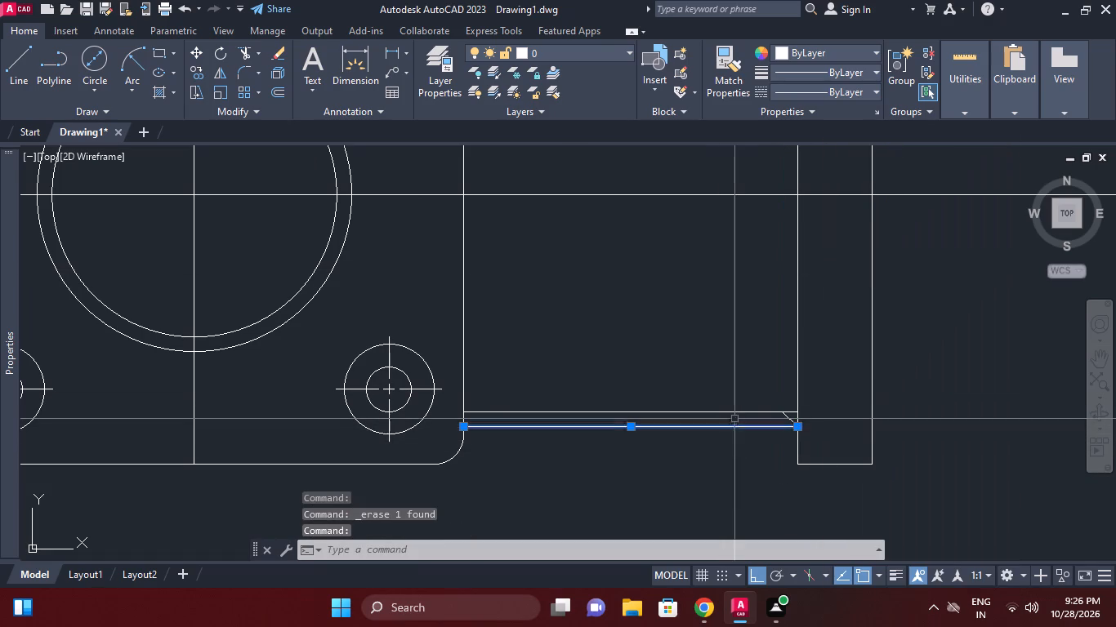
middle_click_drag(810, 342, 814, 367)
scroll(786, 300, "down", 1)
middle_click_drag(786, 314, 801, 442)
scroll(774, 253, "up", 1)
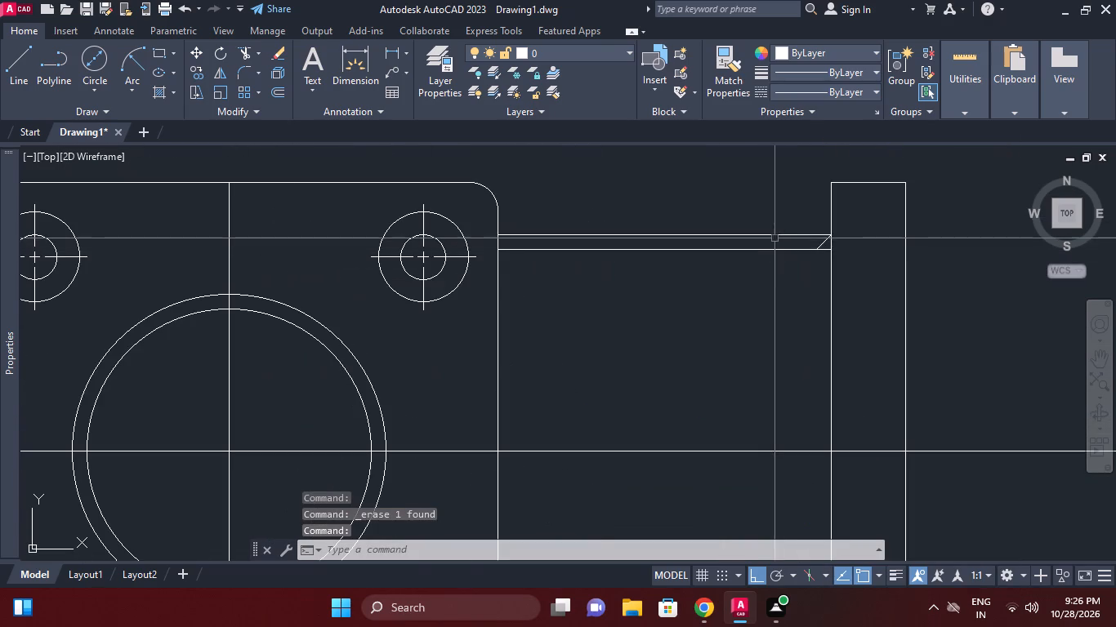
left_click(776, 234)
right_click(776, 234)
left_click(818, 269)
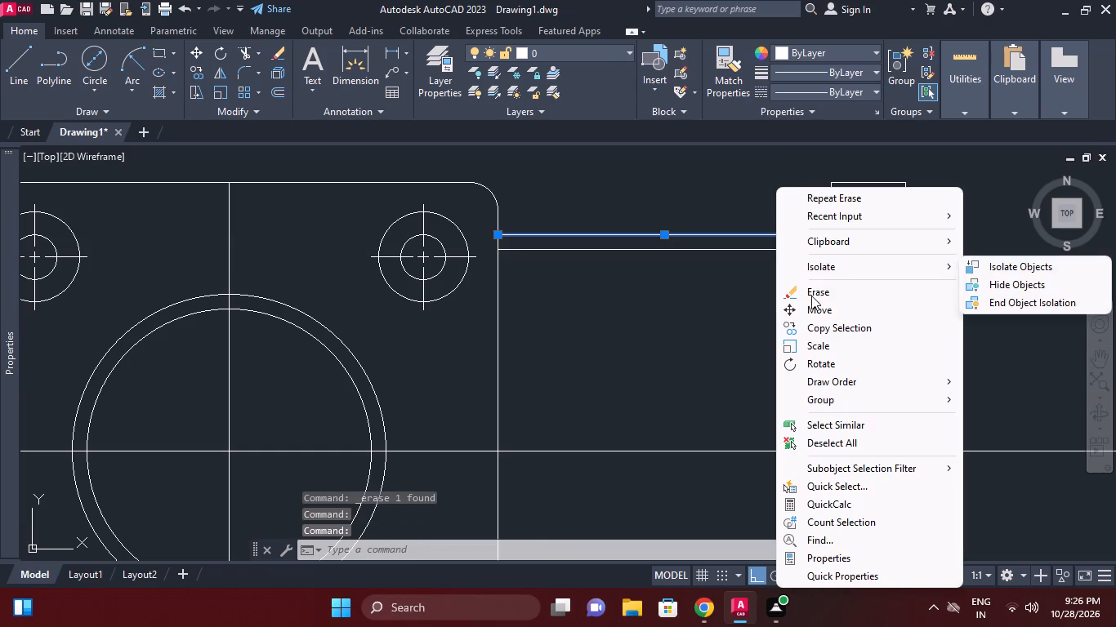
left_click(811, 296)
Trim the upper and lower pipe lines where they extend past the diagonals toward the side flange.
left_click(237, 50)
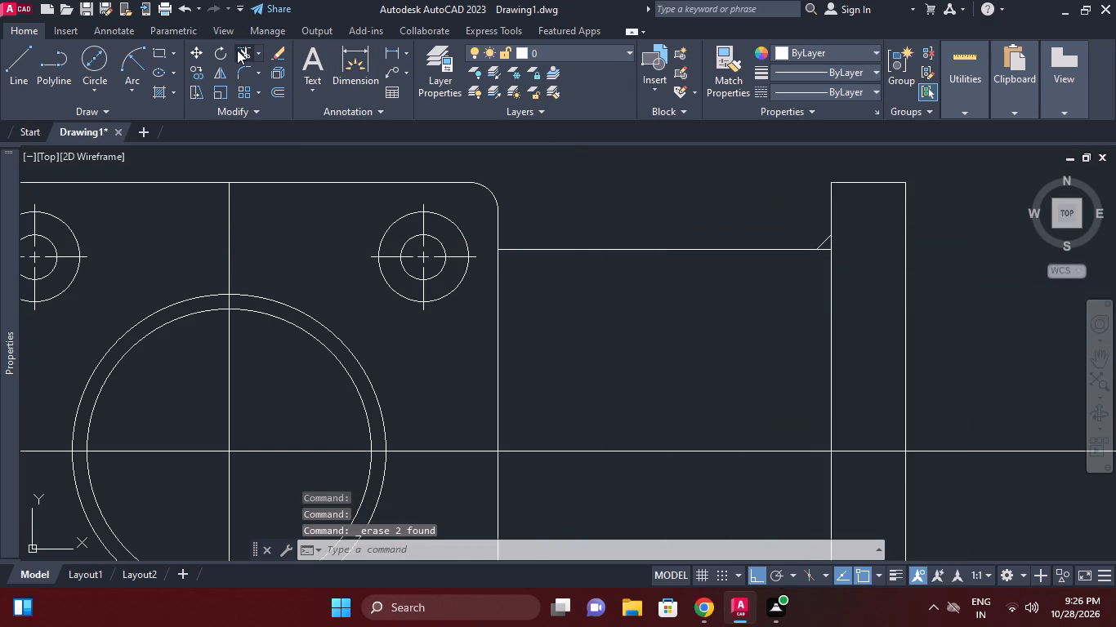
right_click(816, 282)
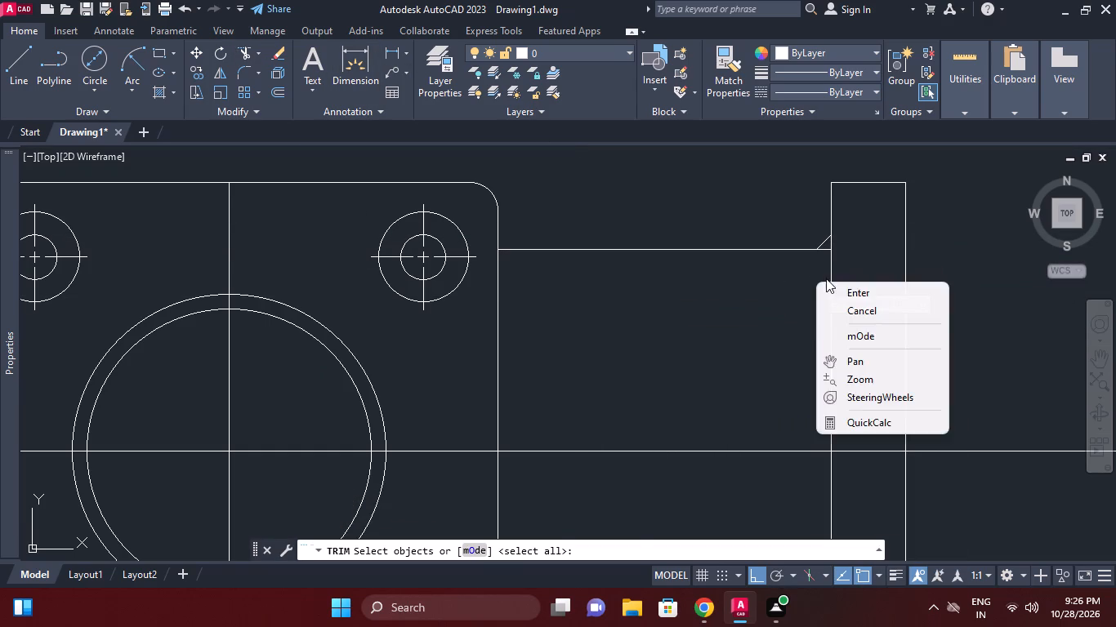
left_click(837, 287)
left_click(828, 254)
left_click(826, 249)
scroll(824, 251, "down", 2)
middle_click_drag(854, 318, 854, 300)
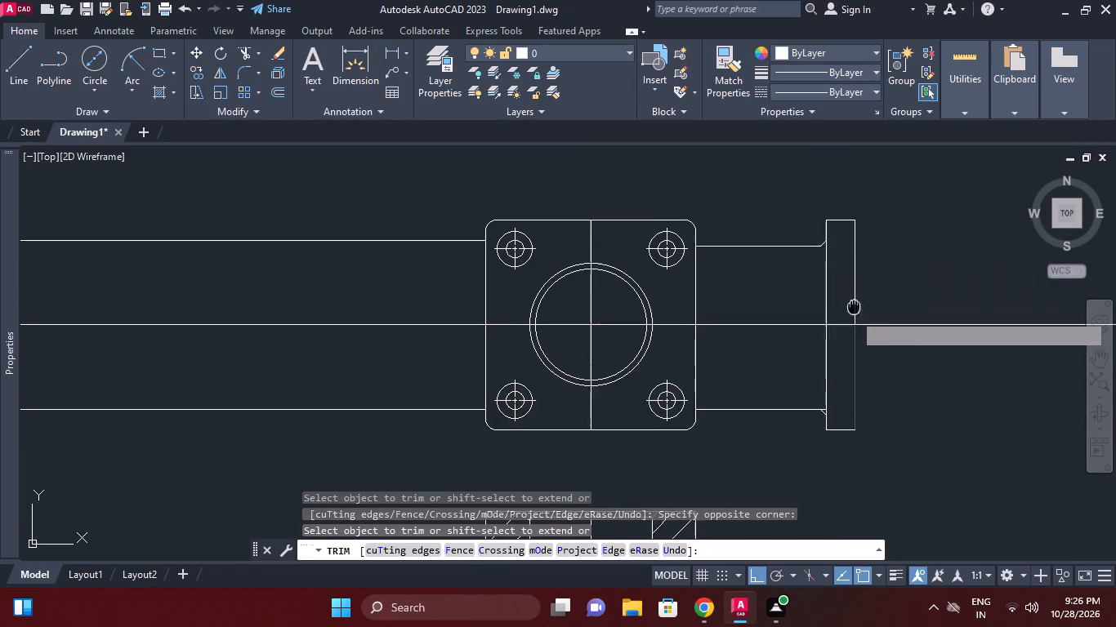
middle_click_drag(854, 300, 861, 270)
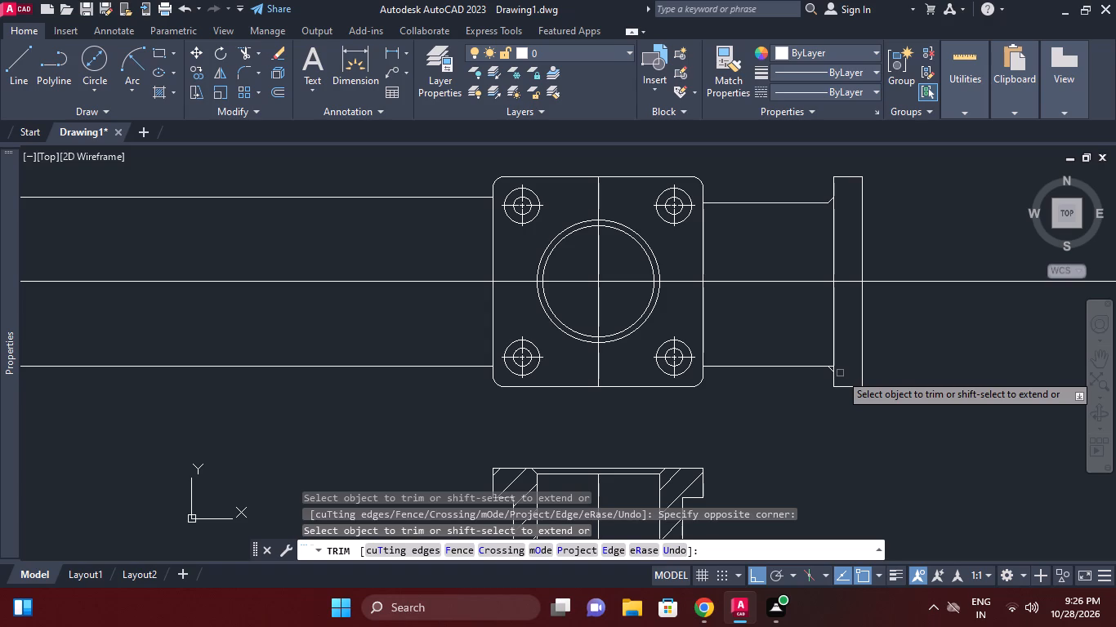
scroll(840, 373, "up", 3)
left_click(812, 358)
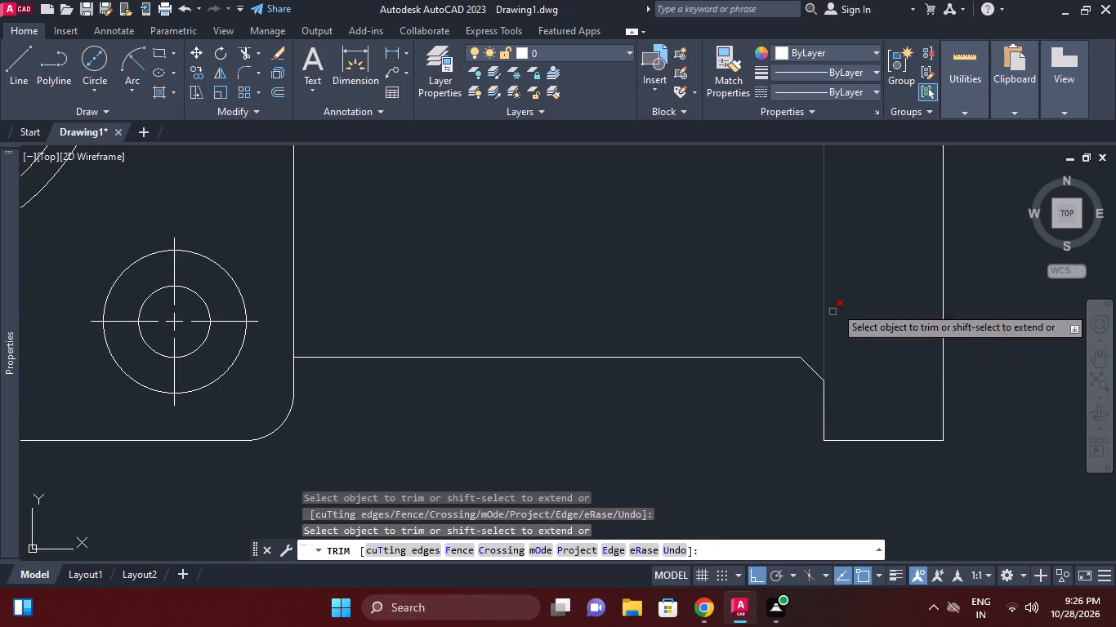
right_click(837, 297)
left_click(881, 304)
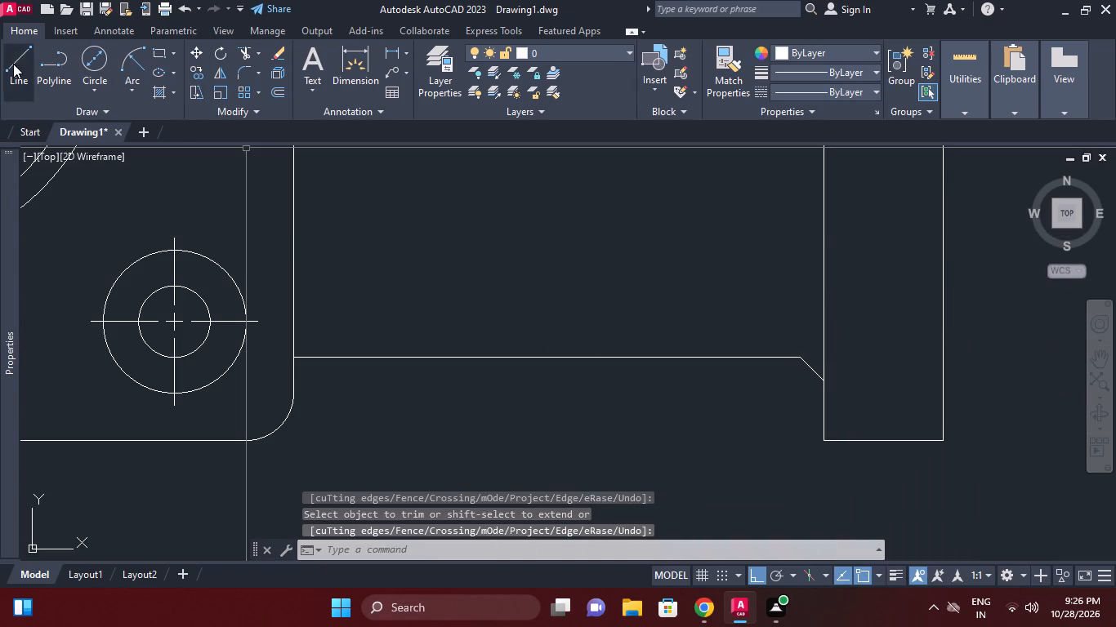
Draw a vertical line joining the inner ends of the lower and upper diagonals beside the side flange.
left_click(13, 64)
left_click(804, 358)
middle_click_drag(805, 283, 845, 465)
scroll(805, 299, "down", 1)
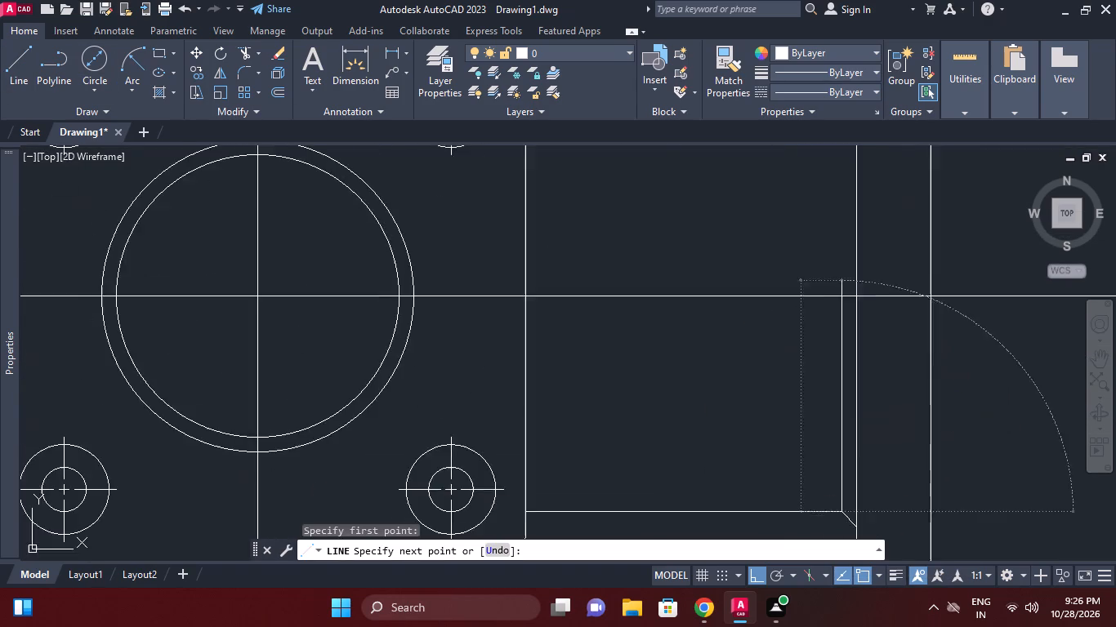
scroll(830, 291, "down", 1)
middle_click_drag(829, 309, 827, 385)
scroll(833, 268, "up", 1)
left_click(834, 233)
right_click(863, 287)
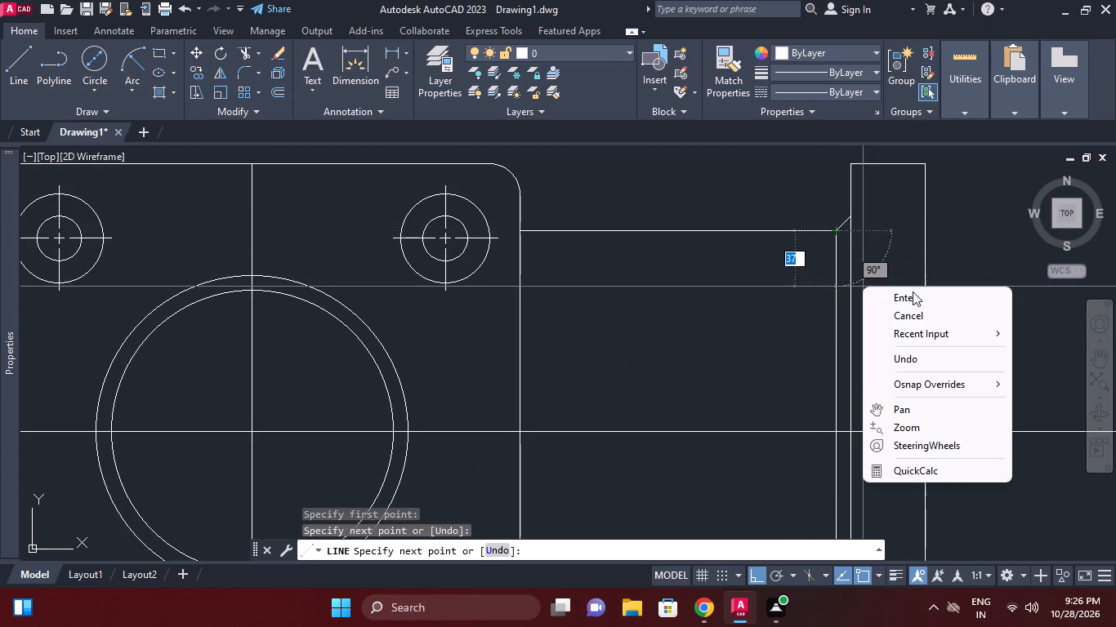
left_click(913, 299)
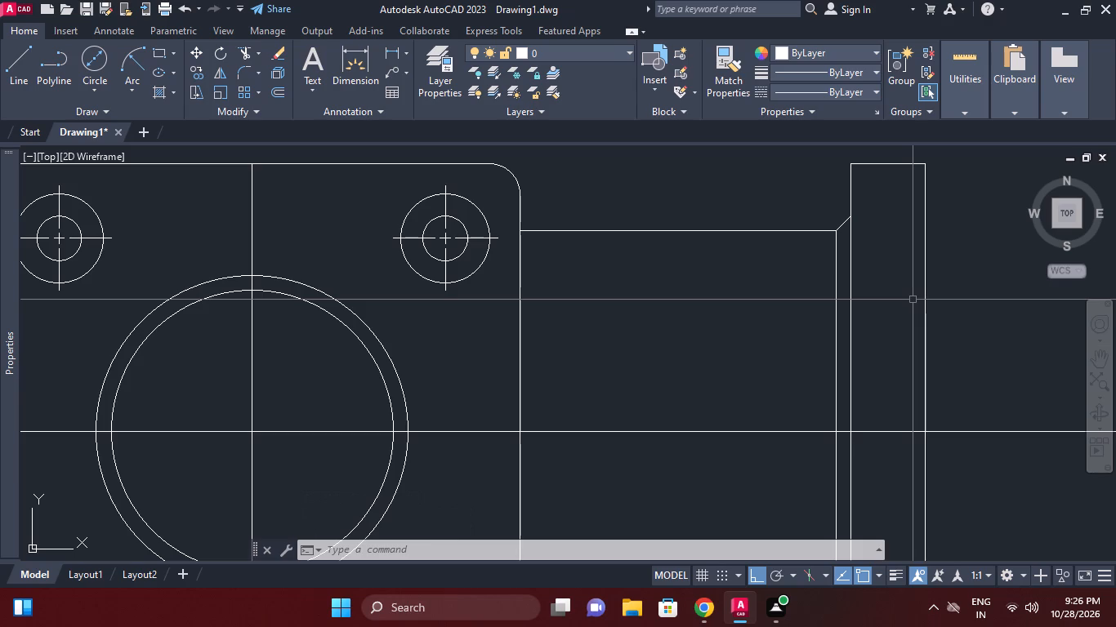
Offset the horizontal centre line by 290/2 both above and below.
middle_click_drag(920, 296, 816, 289)
scroll(908, 296, "down", 1)
middle_click_drag(835, 340, 806, 280)
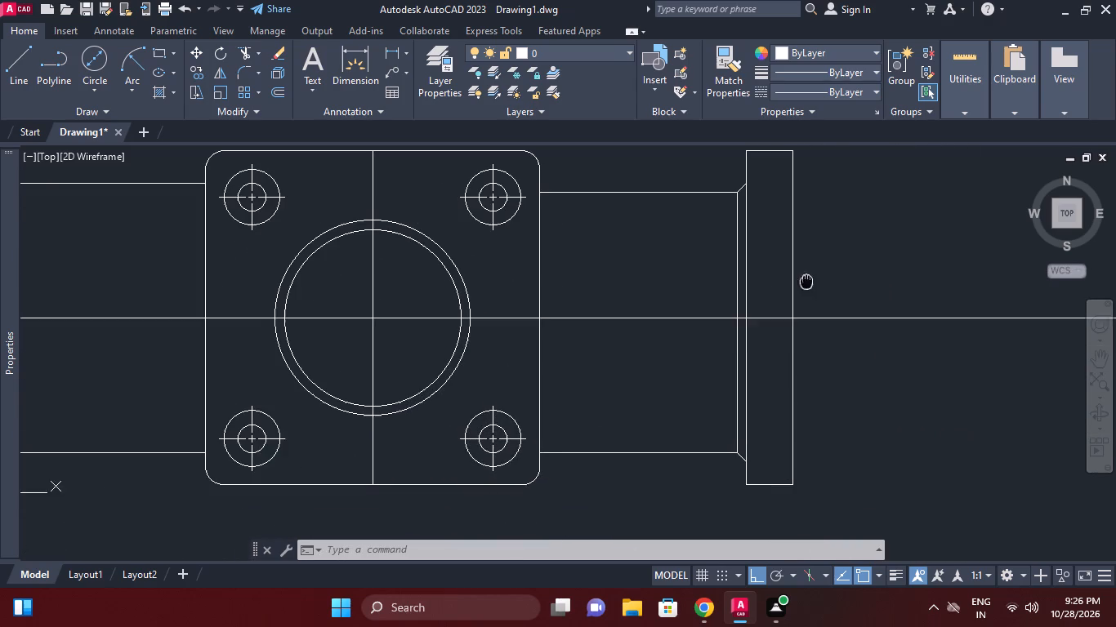
type("o 20")
key("BackSpace")
type("90/2")
key("Return")
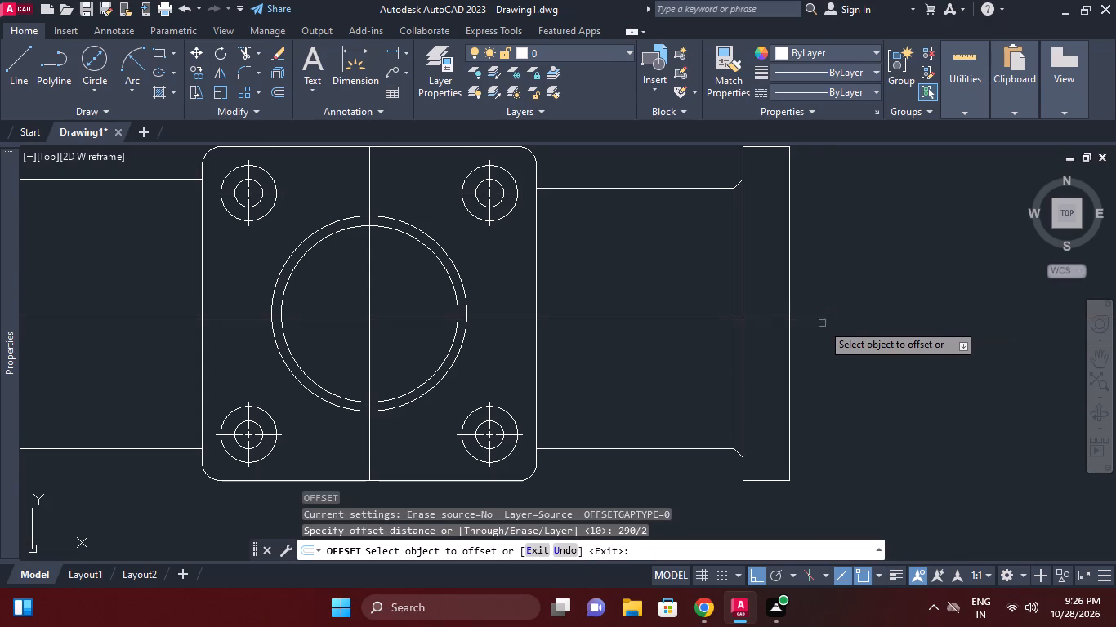
middle_click_drag(822, 323, 784, 340)
left_click(797, 331)
left_click(797, 305)
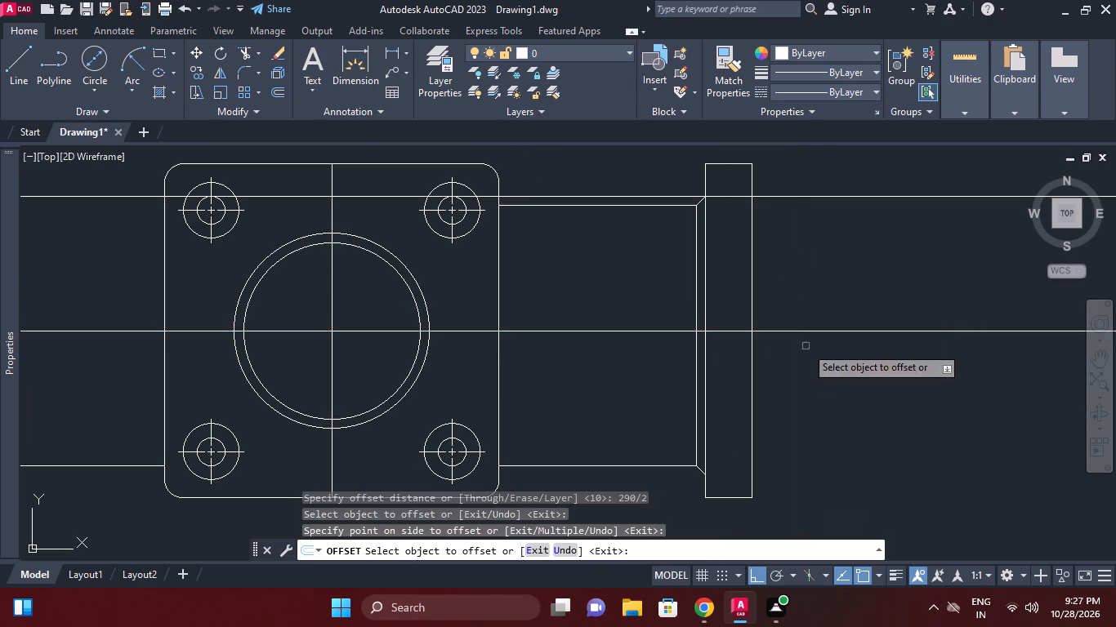
left_click(806, 344)
left_click(801, 329)
left_click(792, 367)
right_click(806, 313)
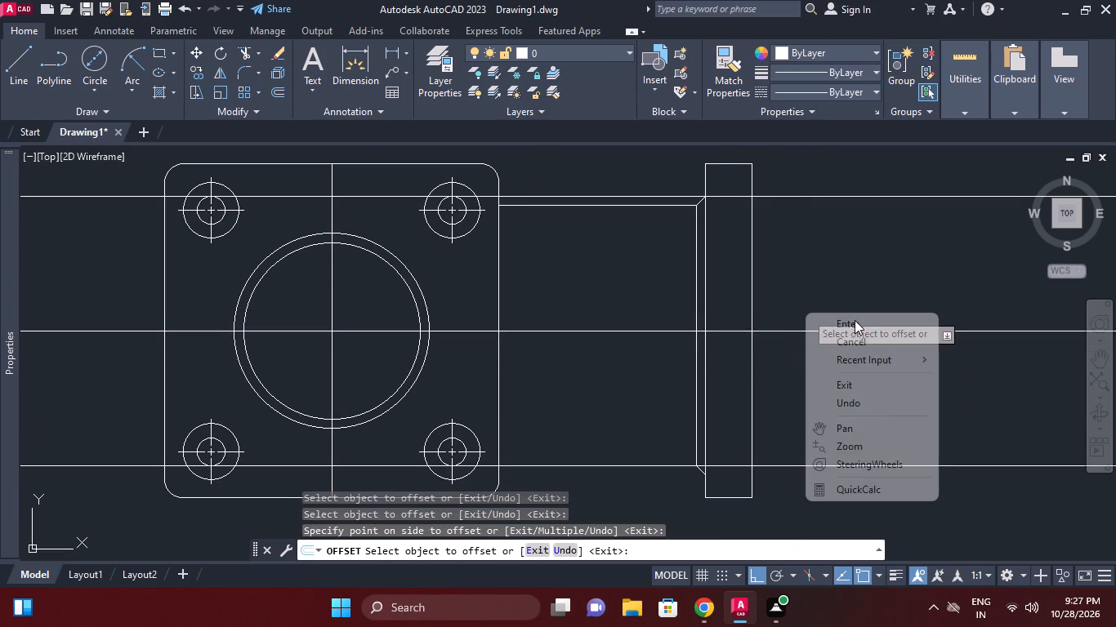
left_click(854, 336)
Trim the two offset lines to the side flange, removing the portions outside it between the flanges and beyond its outer edge.
right_click(838, 292)
left_click(895, 292)
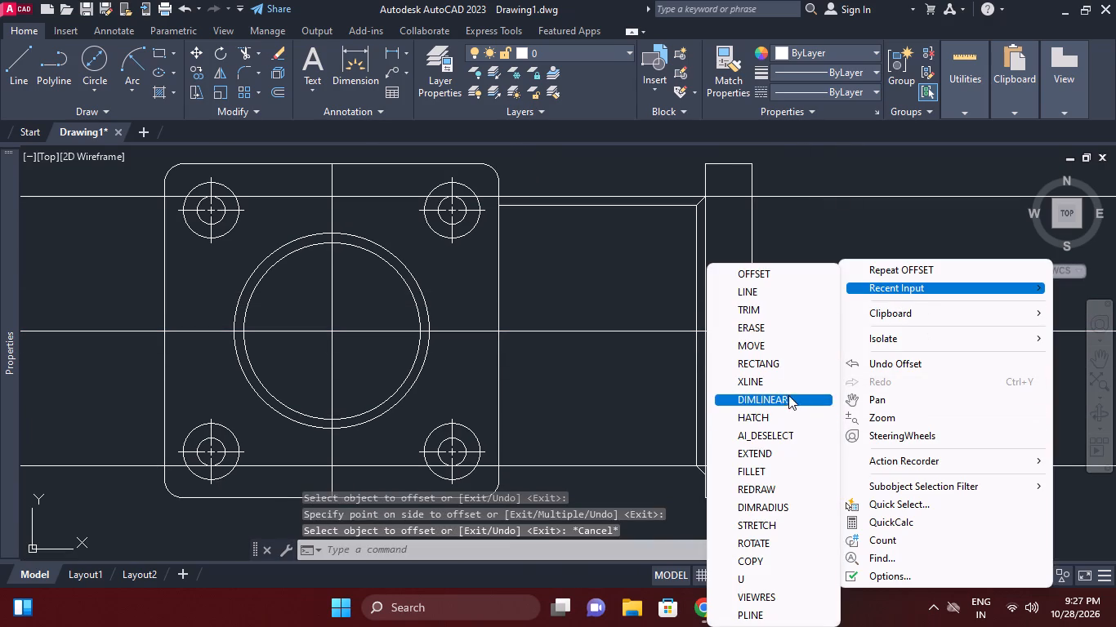
left_click(757, 315)
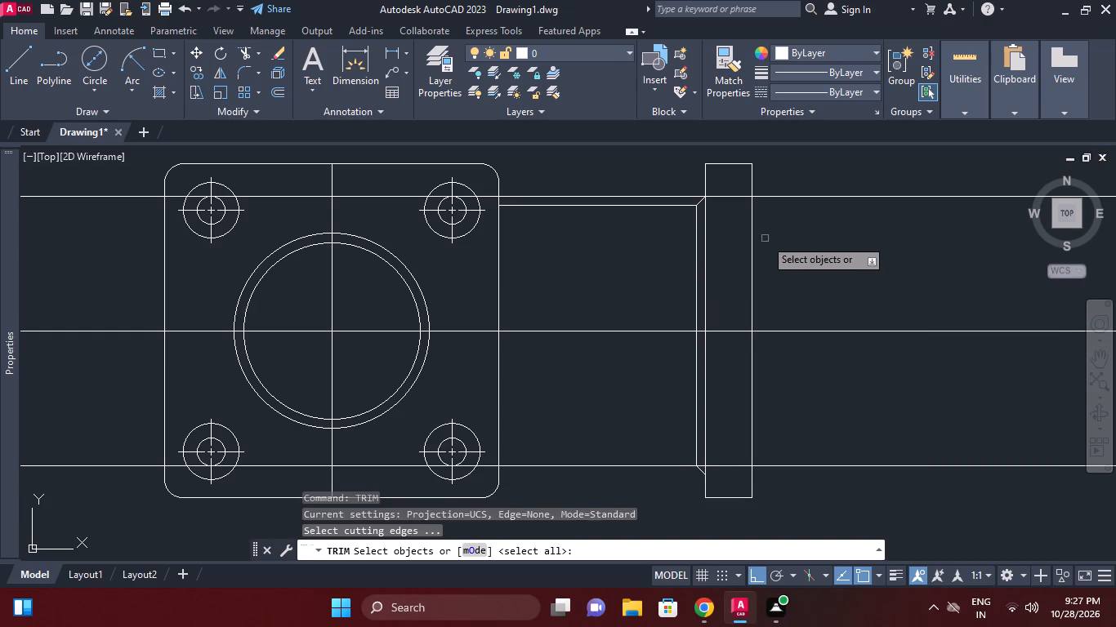
left_click(755, 222)
right_click(755, 221)
left_click(697, 197)
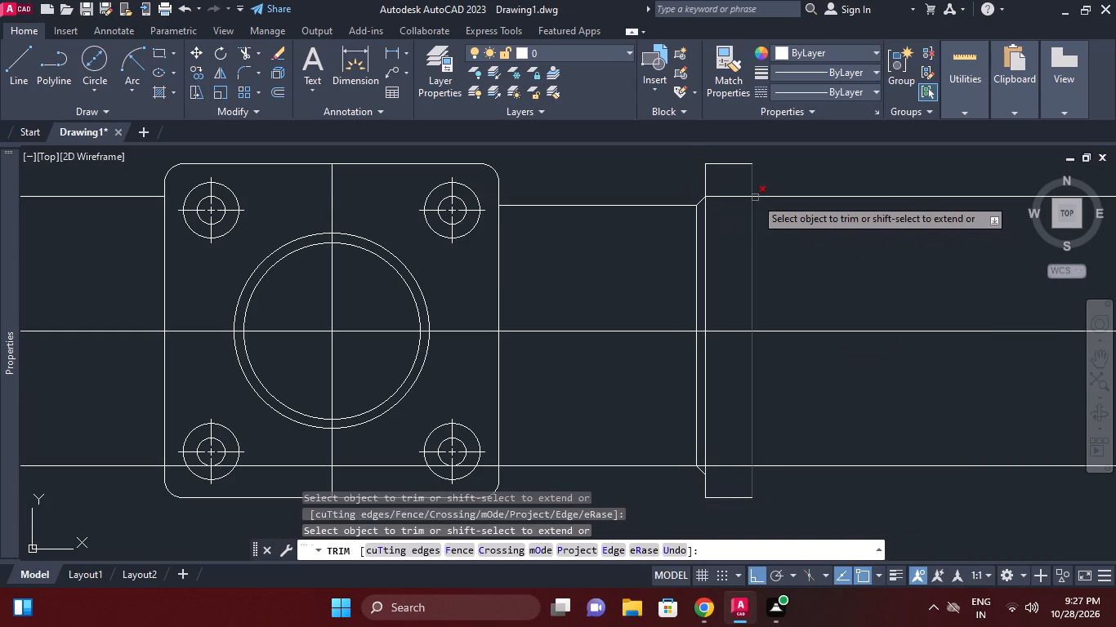
left_click(759, 198)
left_click(798, 465)
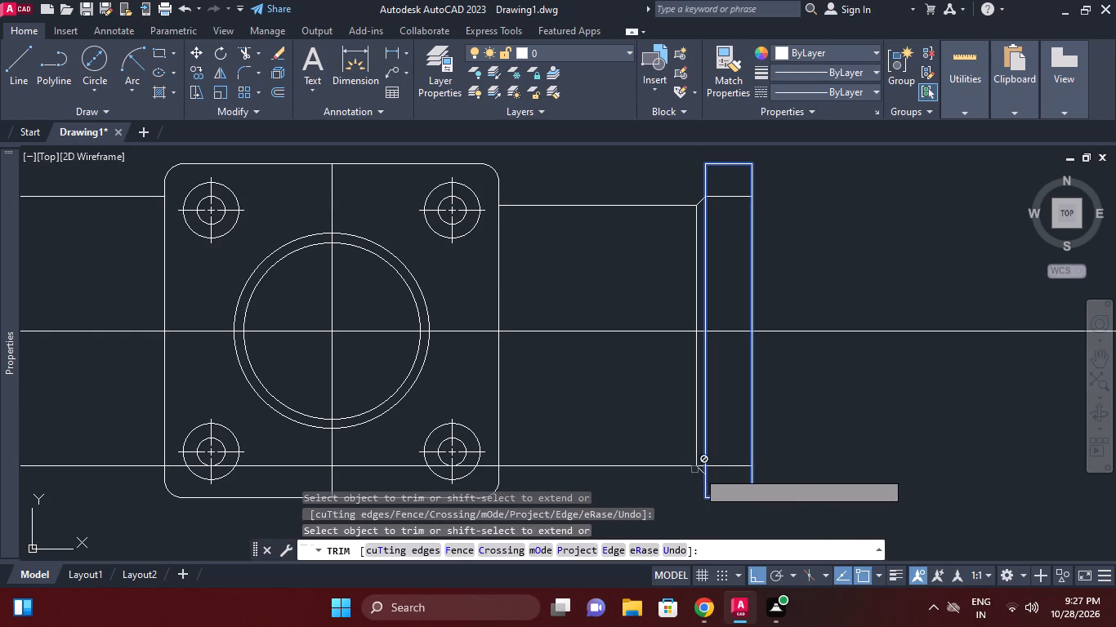
scroll(699, 471, "up", 2)
left_click(705, 460)
right_click(715, 412)
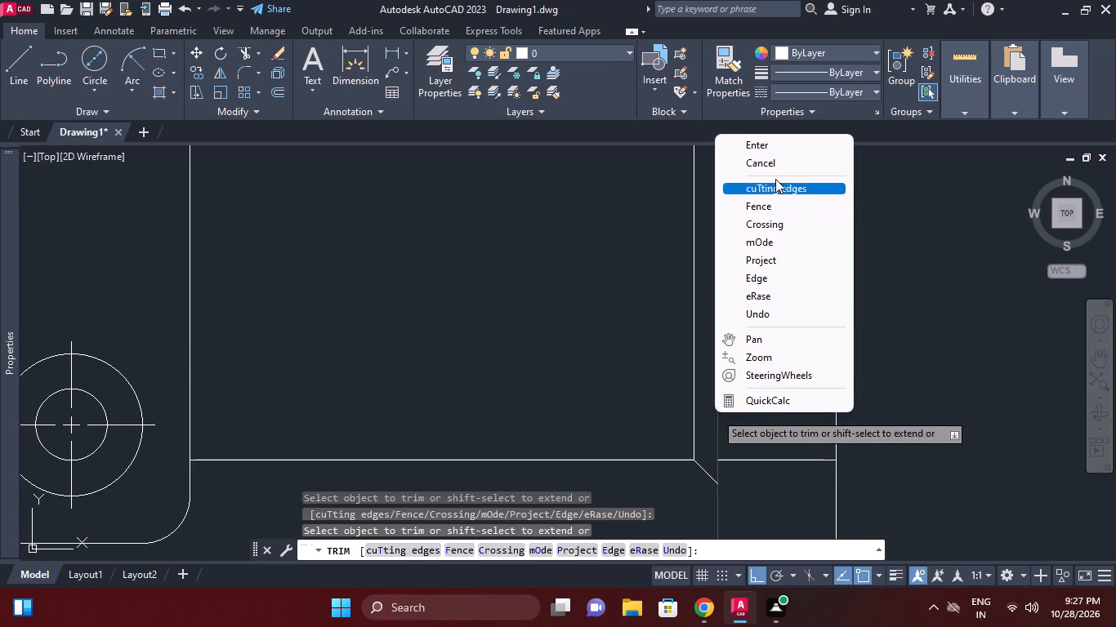
left_click(775, 173)
left_click(770, 165)
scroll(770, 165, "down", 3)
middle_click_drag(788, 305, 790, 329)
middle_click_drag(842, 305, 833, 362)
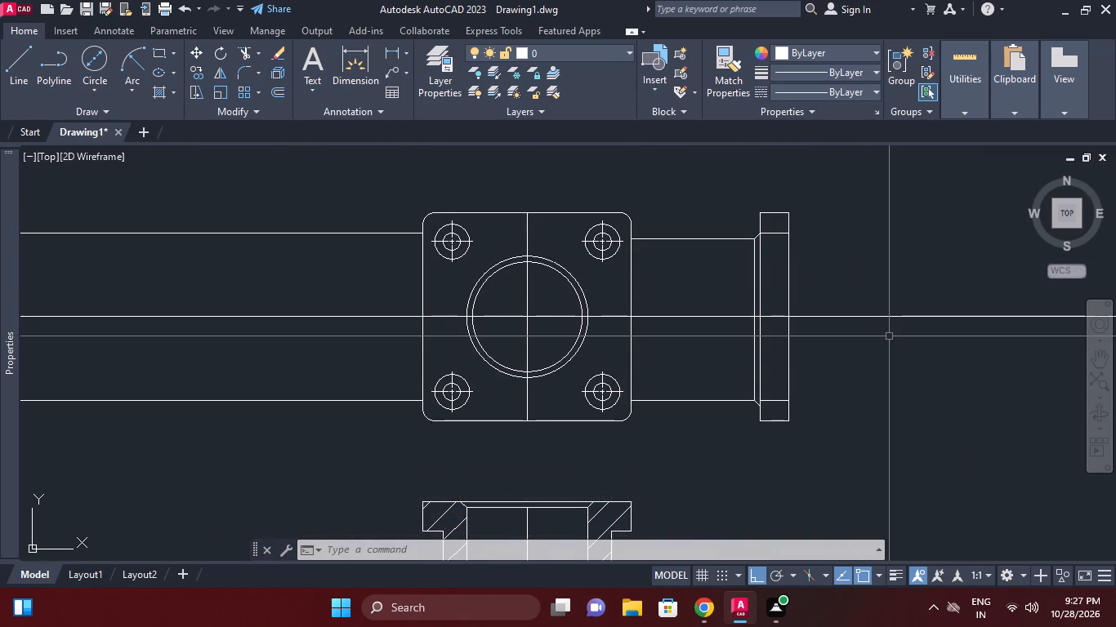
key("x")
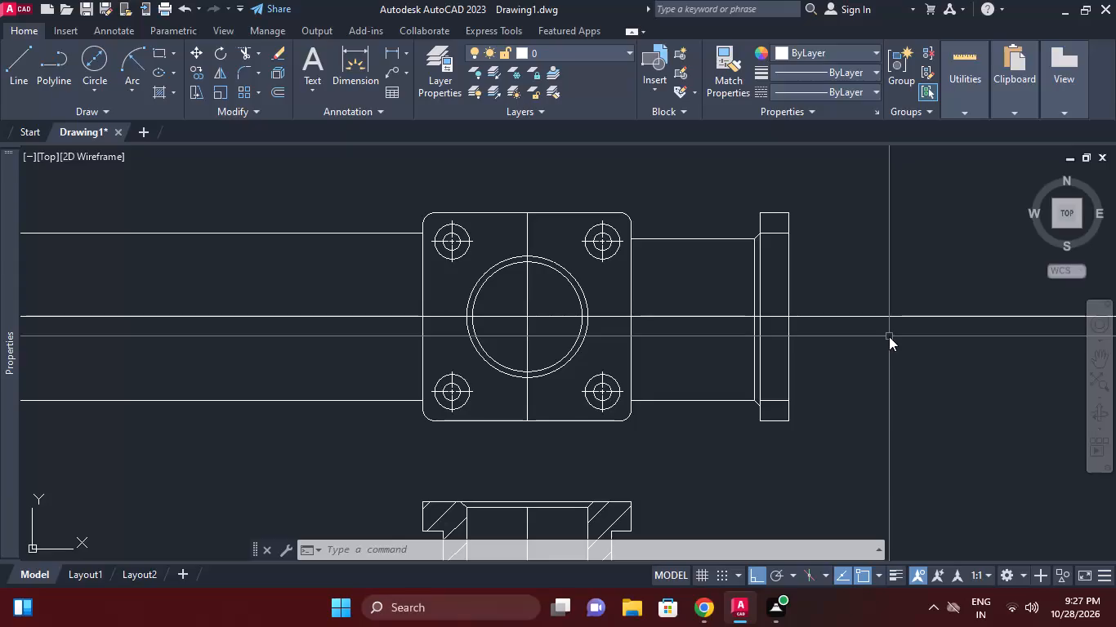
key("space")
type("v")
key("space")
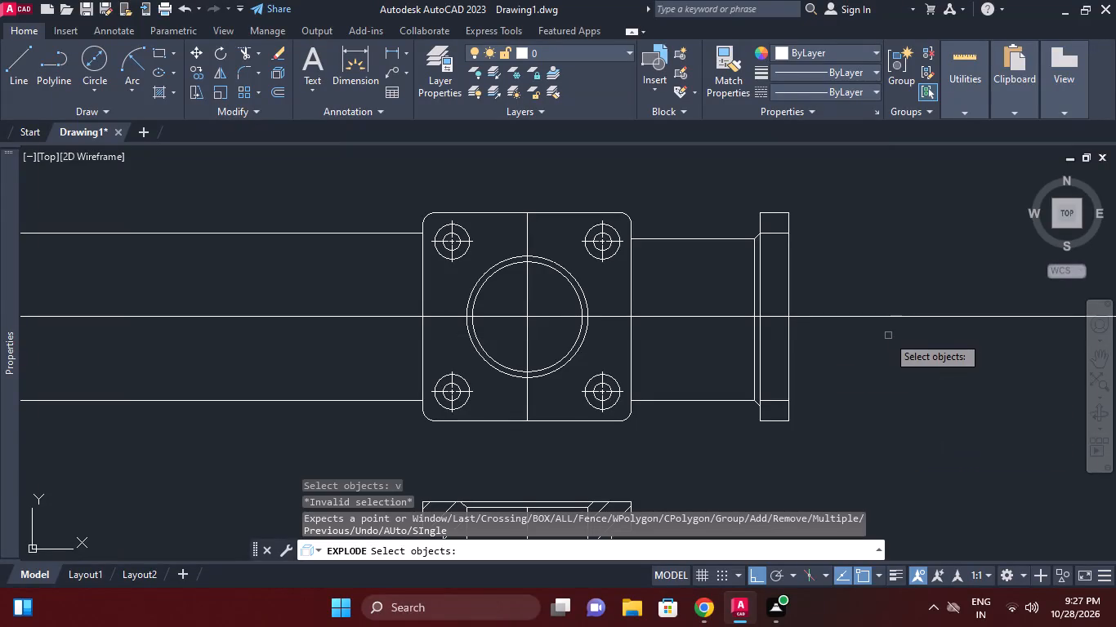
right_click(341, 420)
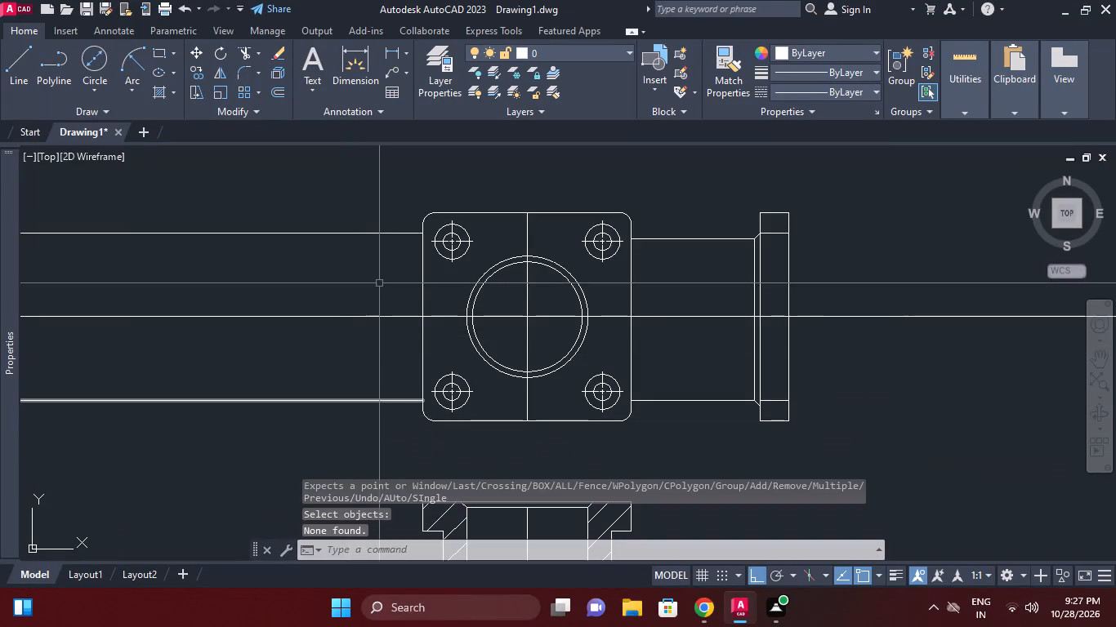
Place a vertical construction line through the midpoint of the side flange's outer edge.
right_click(379, 282)
left_click(424, 291)
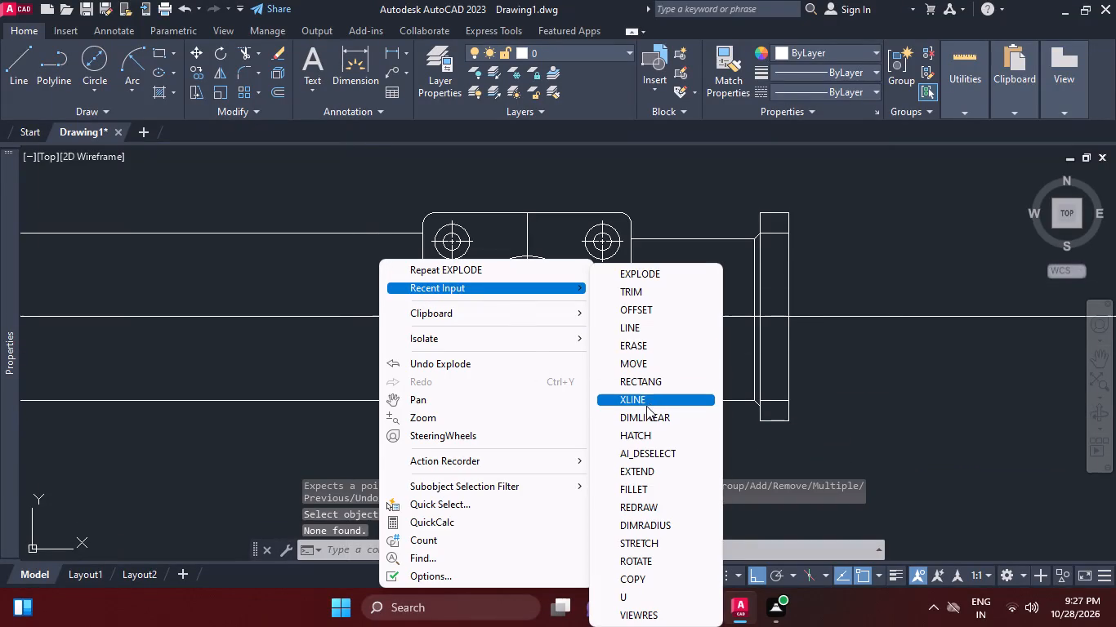
left_click(645, 402)
left_click(507, 554)
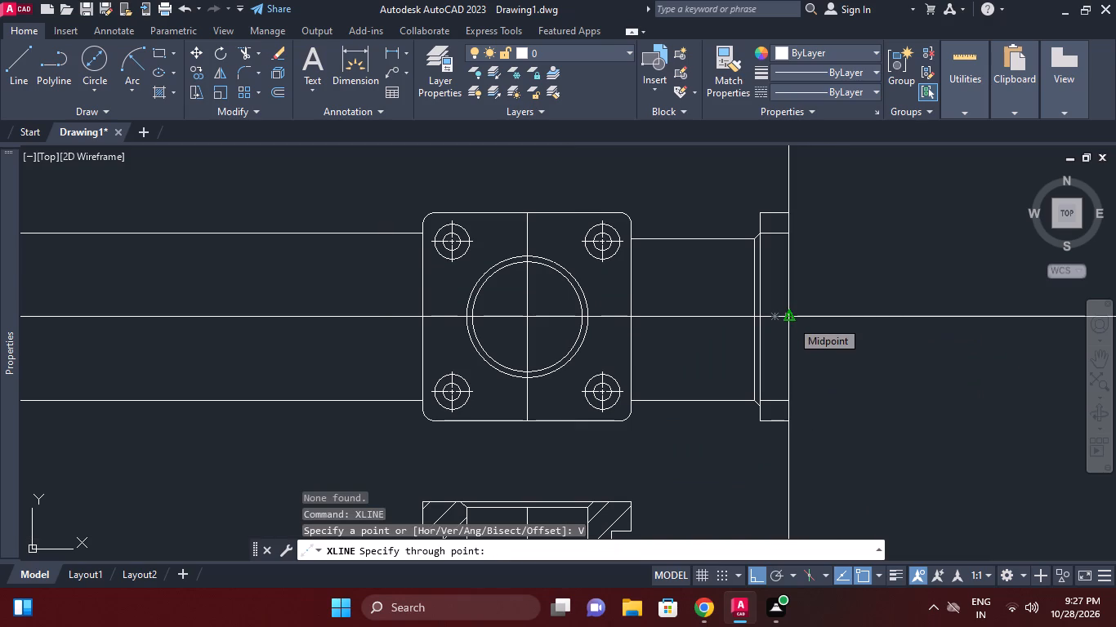
left_click(791, 320)
right_click(871, 357)
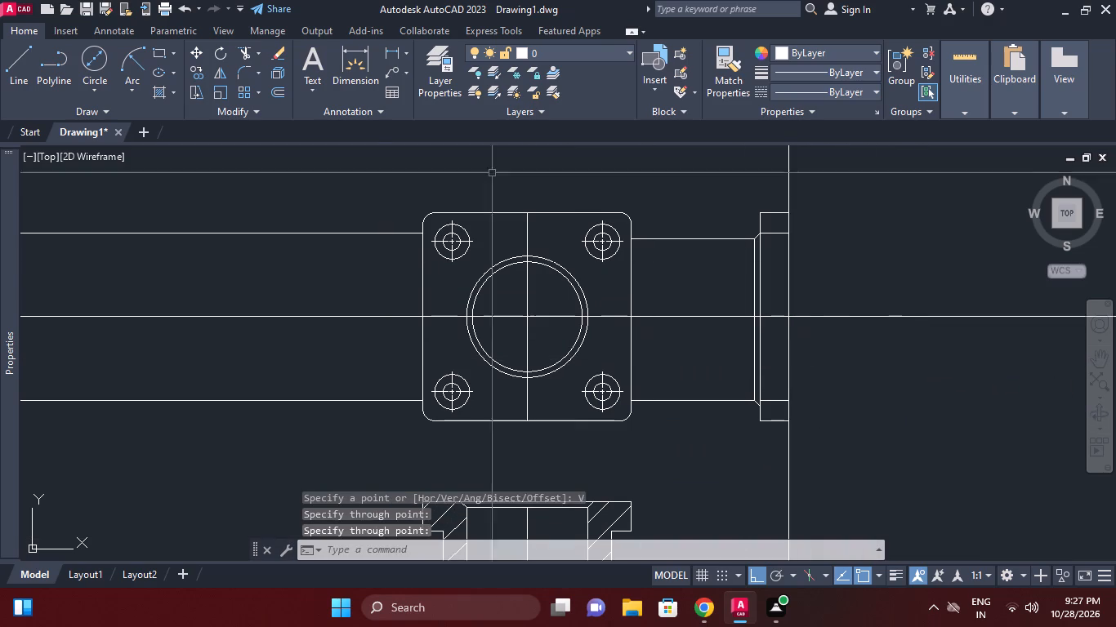
Offset the vertical construction line at the side flange's outer edge by 150 towards the square flange.
left_click(284, 97)
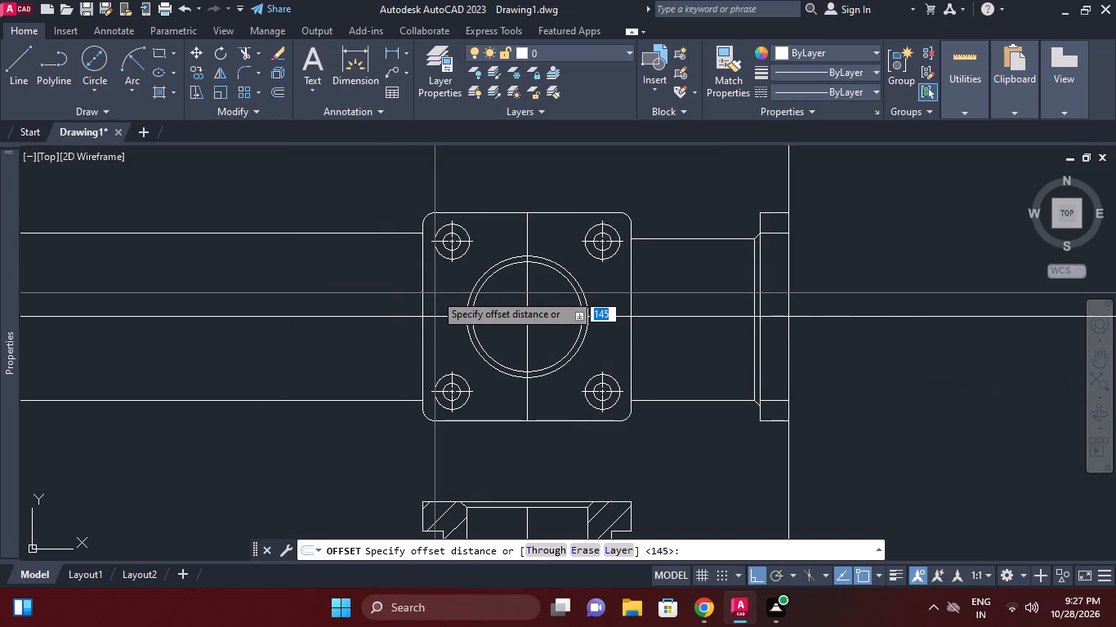
type("150")
key("Return")
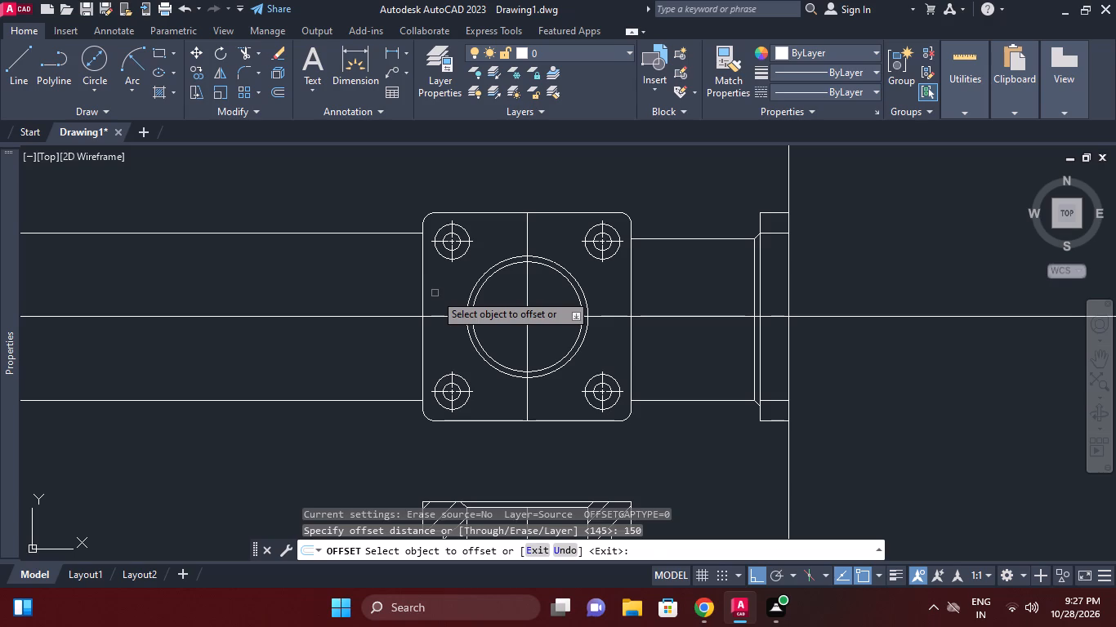
middle_click_drag(446, 293, 489, 258)
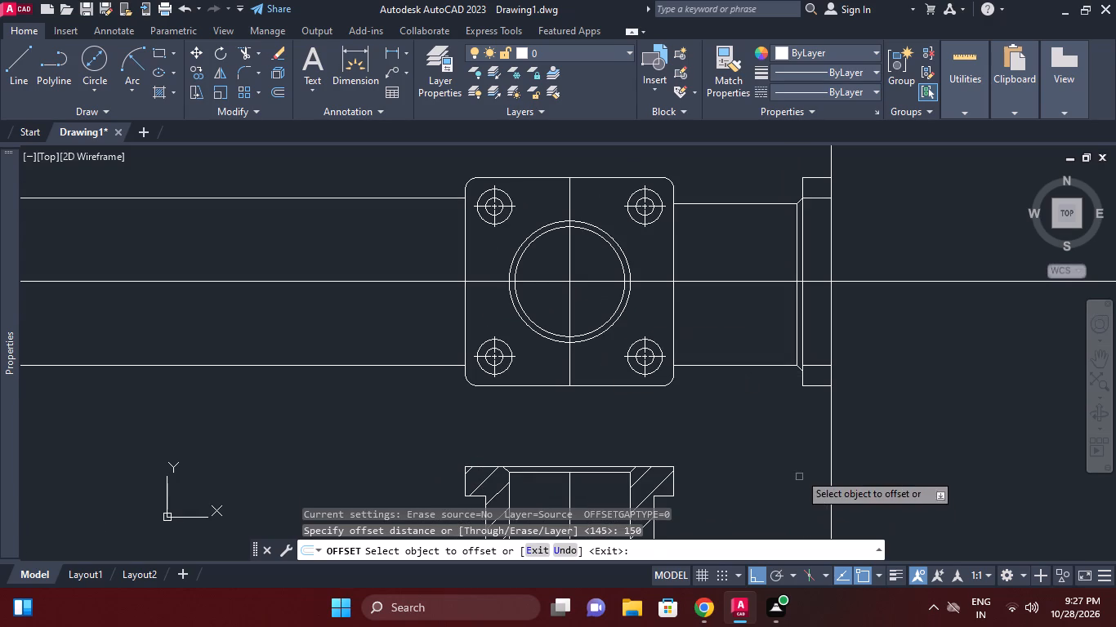
left_click(833, 416)
left_click(809, 407)
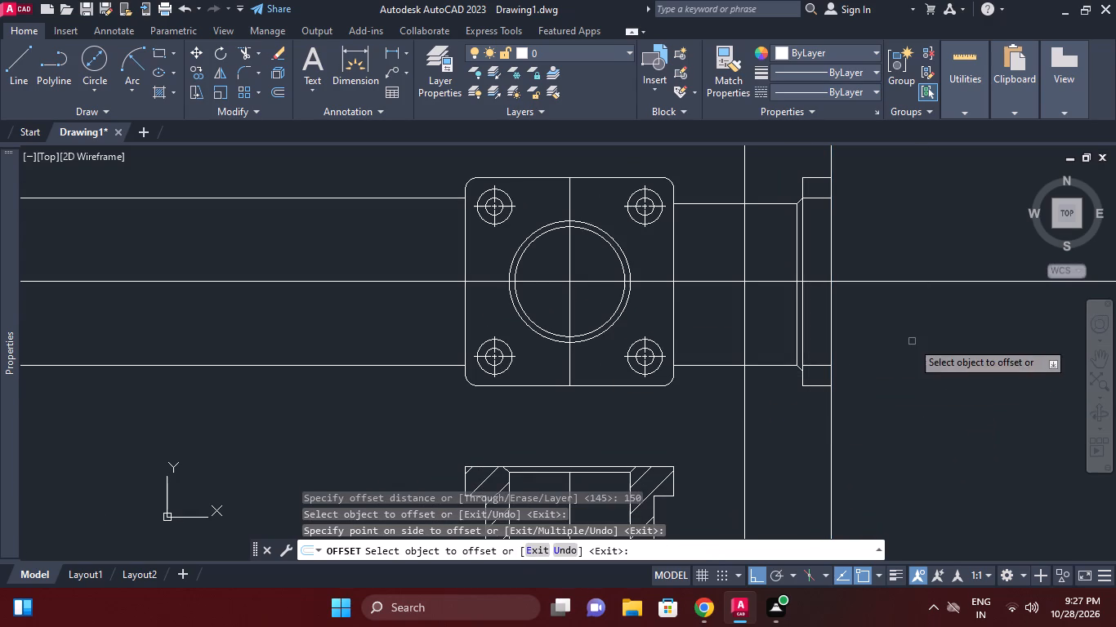
right_click(912, 341)
left_click(945, 357)
Trim the offset vertical line to the upper and lower edges of the connecting pipe in the top view.
middle_click_drag(743, 294, 733, 345)
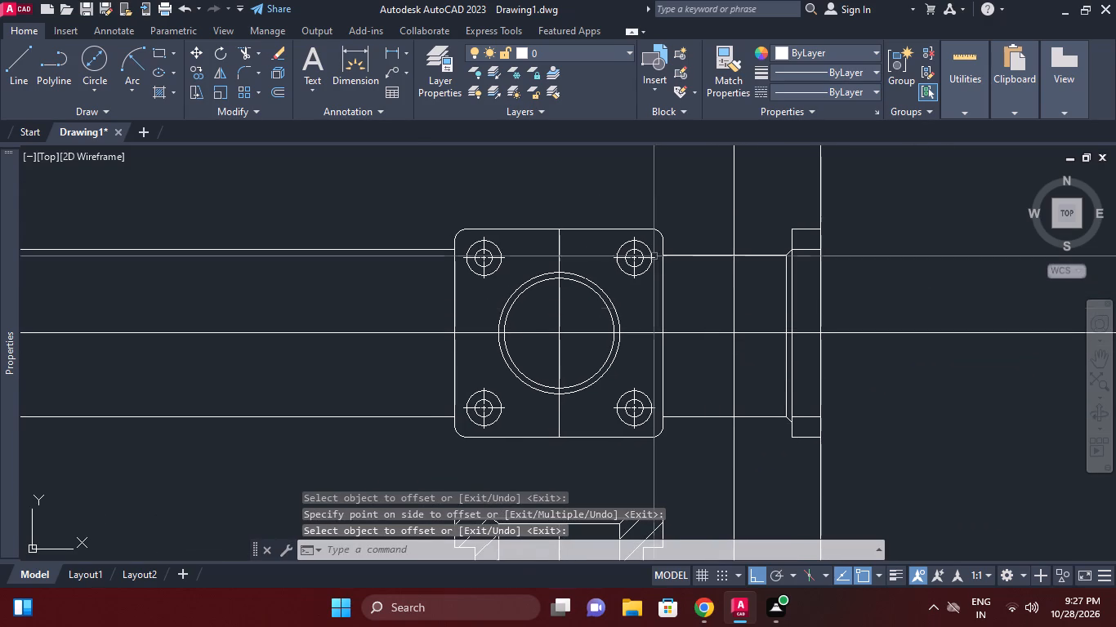
left_click(240, 47)
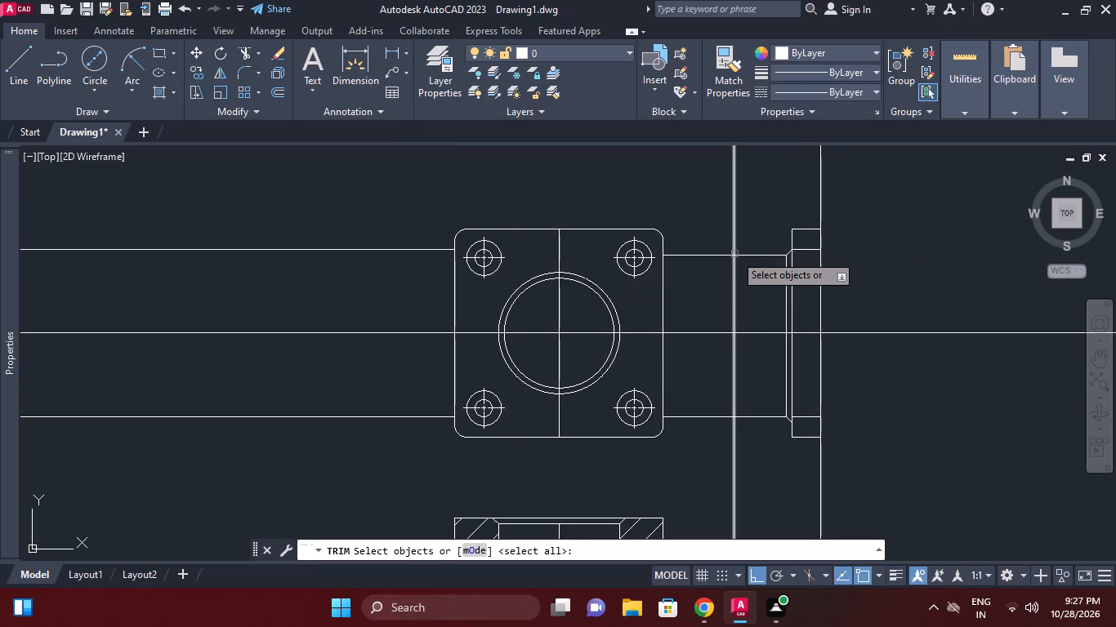
left_click(743, 252)
left_click(758, 421)
left_click(757, 407)
right_click(760, 398)
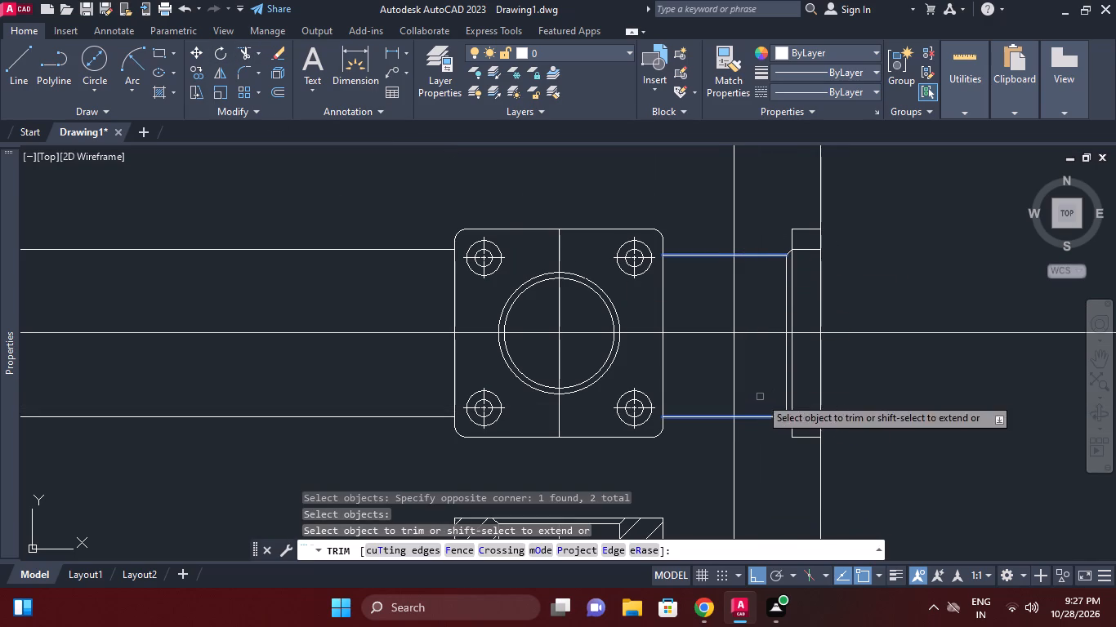
left_click(741, 457)
left_click(733, 439)
left_click(747, 216)
left_click(731, 202)
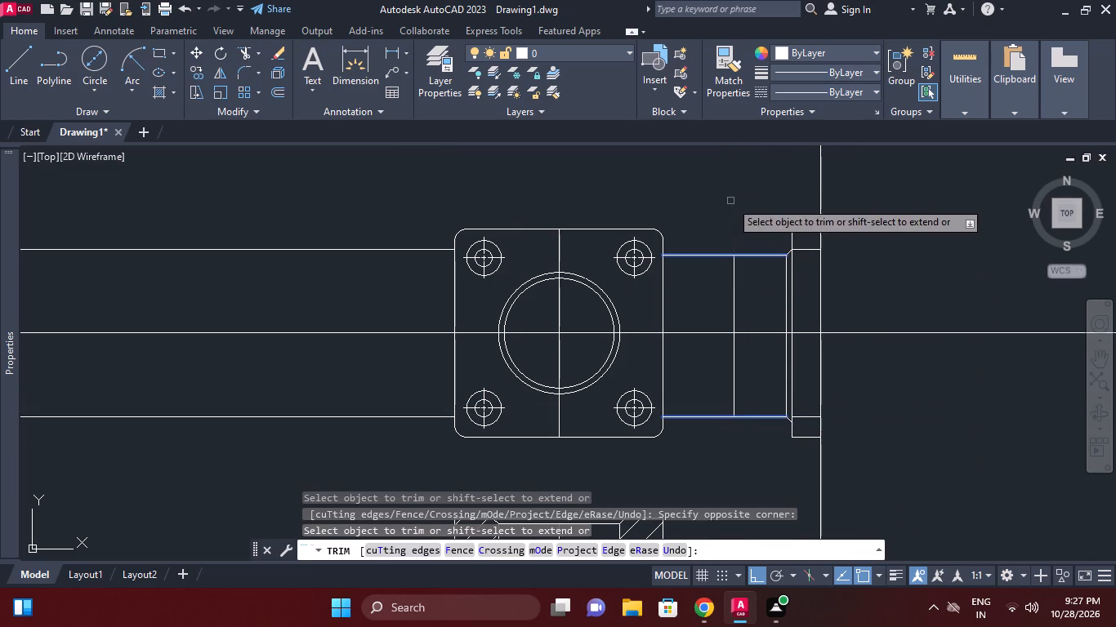
right_click(730, 200)
left_click(787, 223)
Erase the two leftover horizontal lines extending from the square flange on the side opposite the connecting pipe.
left_click(425, 267)
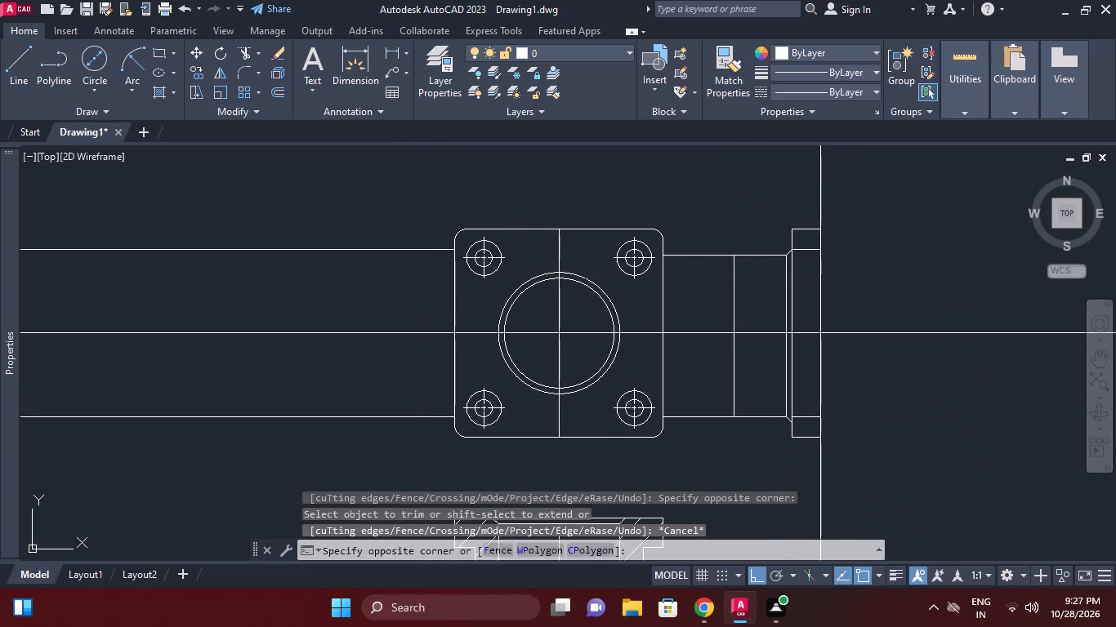
left_click(411, 233)
left_click(386, 463)
left_click(363, 392)
right_click(362, 391)
left_click(422, 285)
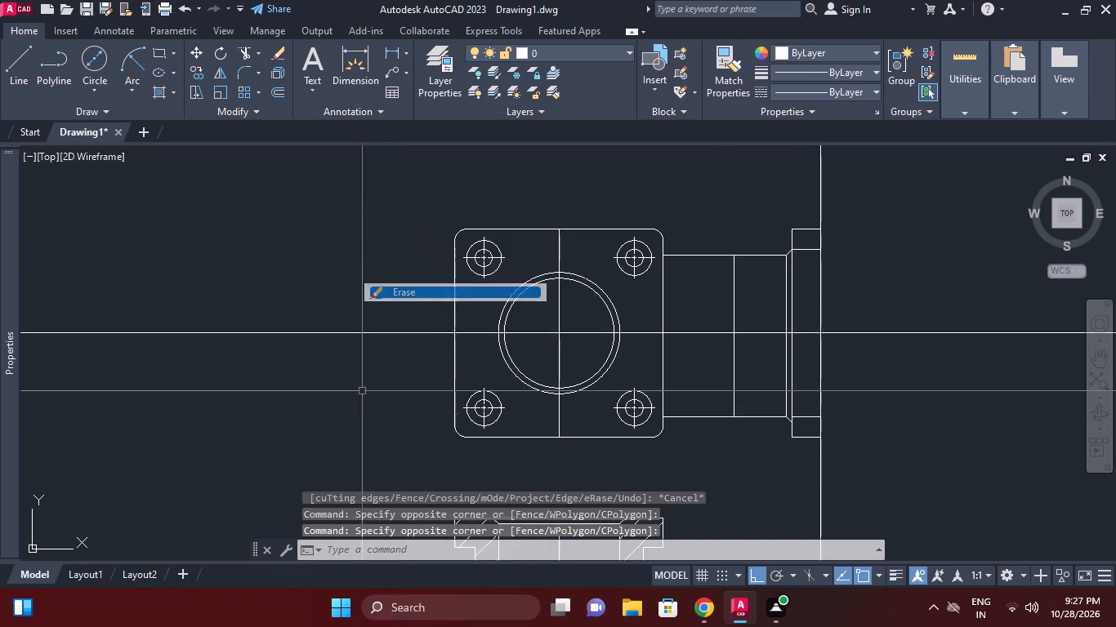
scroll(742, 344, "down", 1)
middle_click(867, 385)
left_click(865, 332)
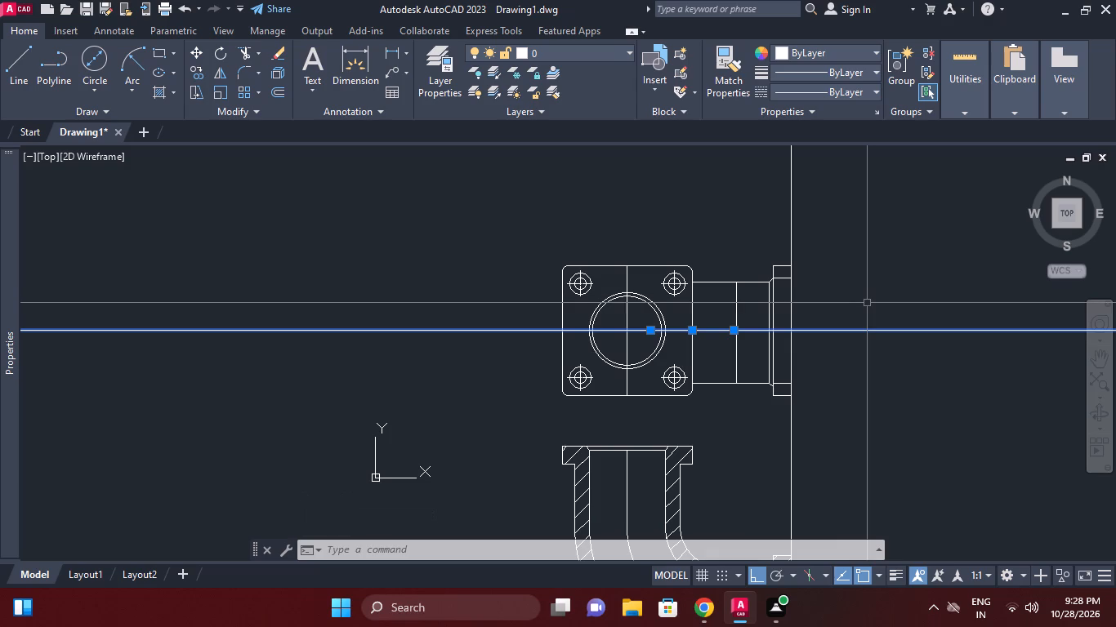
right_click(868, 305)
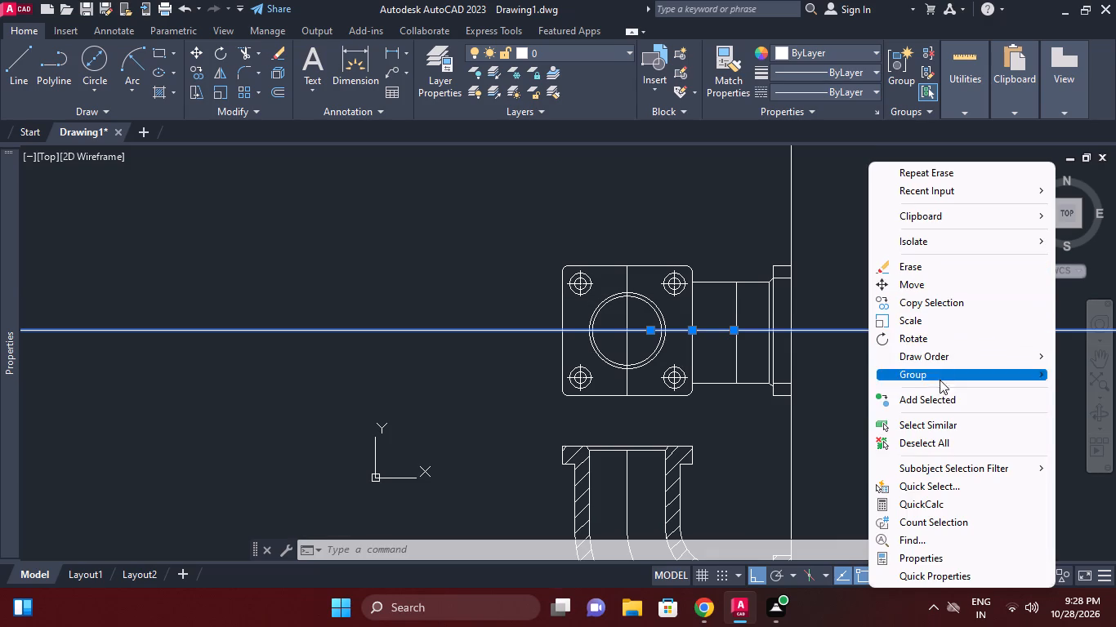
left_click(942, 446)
Erase the horizontal construction line through the top view and the vertical construction line along the side flanges' outer edges.
scroll(923, 416, "down", 1)
middle_click_drag(917, 415, 859, 340)
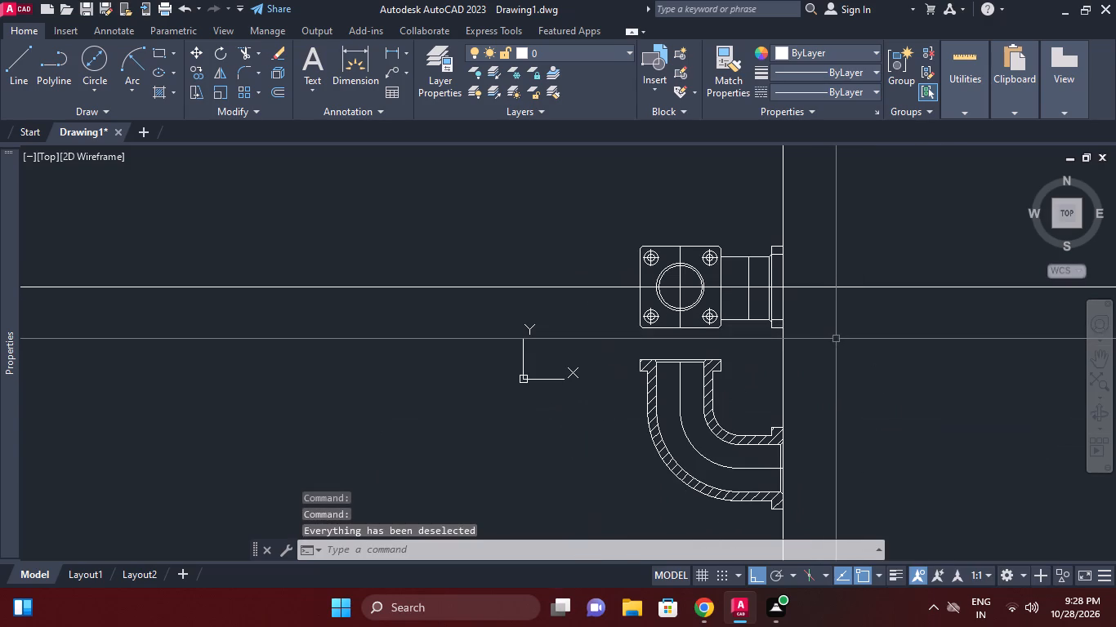
left_click(889, 320)
left_click(859, 282)
left_click(781, 358)
right_click(762, 347)
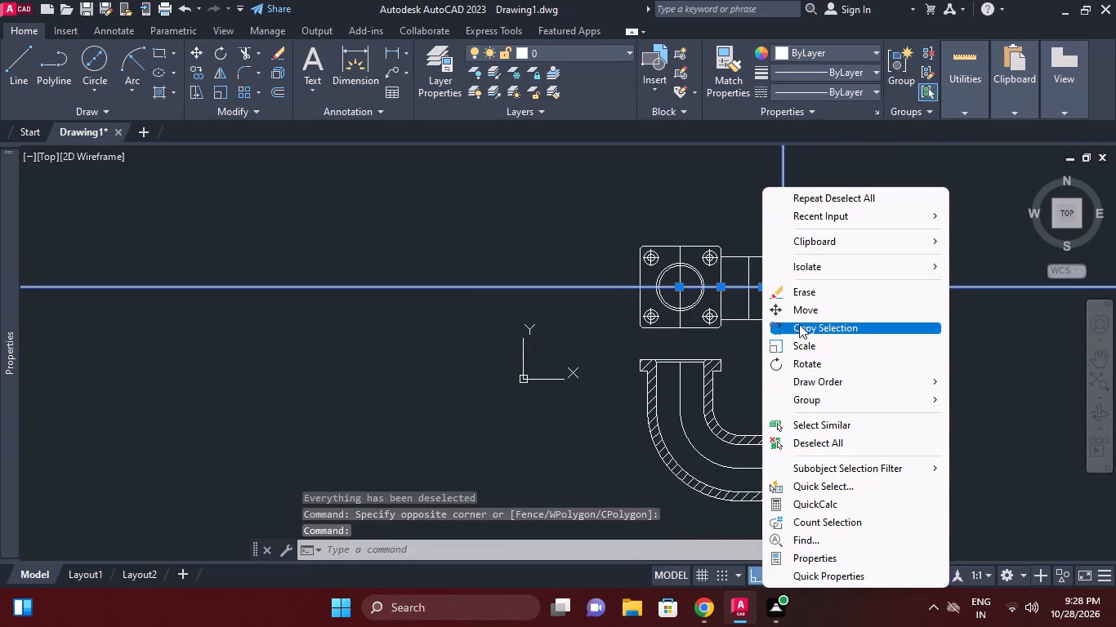
left_click(807, 295)
scroll(803, 385, "down", 1)
middle_click_drag(803, 385, 797, 359)
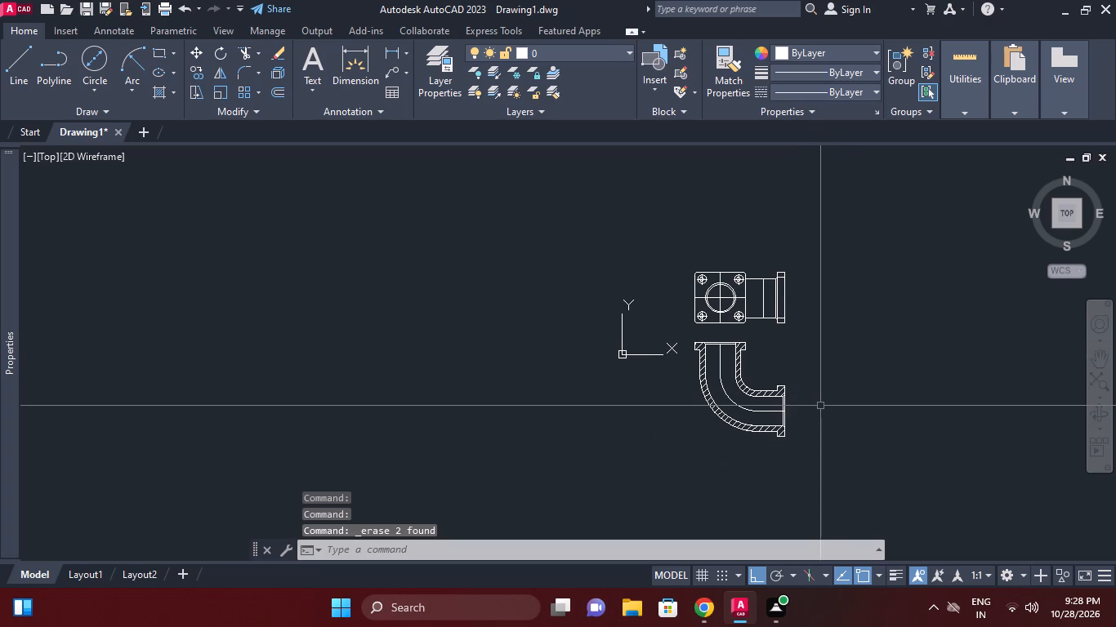
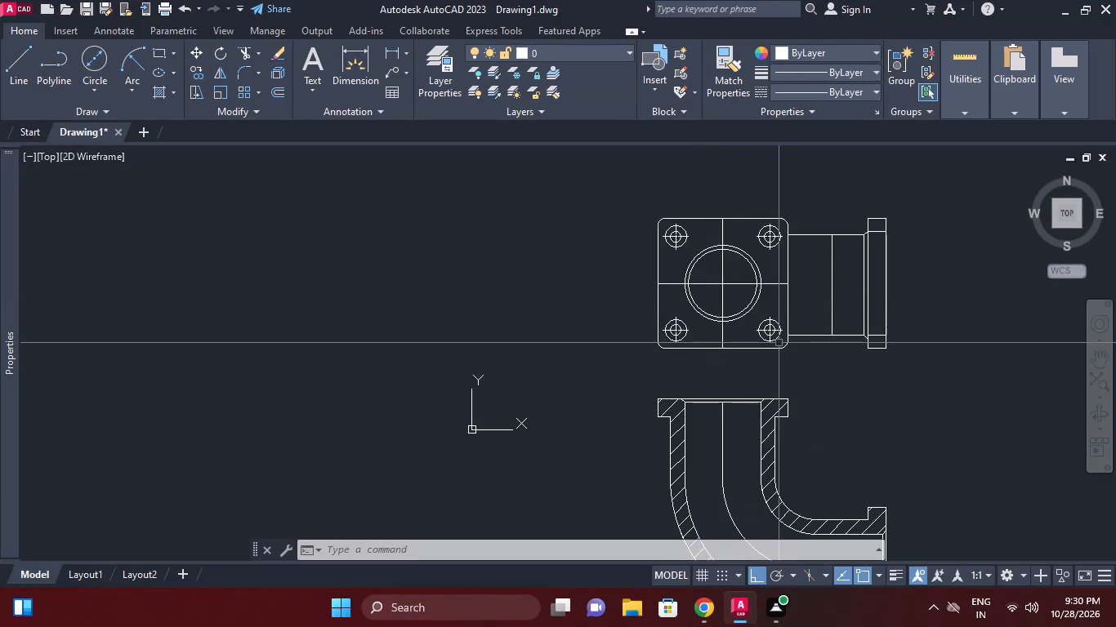
Copy the square flange top view with its holes and centre marks to the open area beside the front section's side flange.
middle_click(770, 340)
left_click(623, 211)
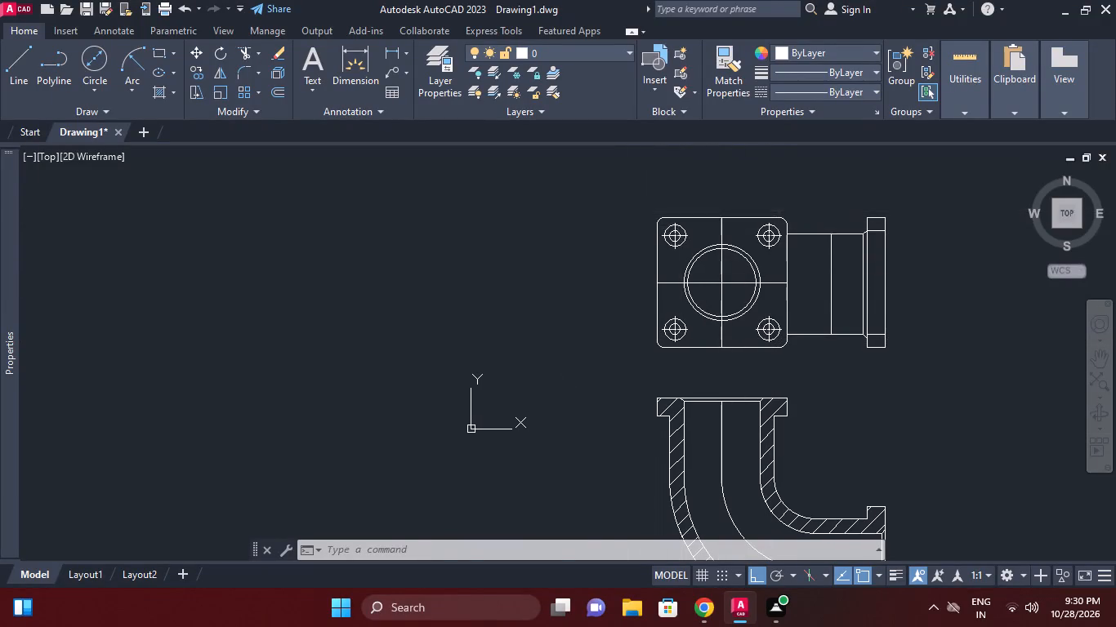
left_click(793, 354)
right_click(810, 273)
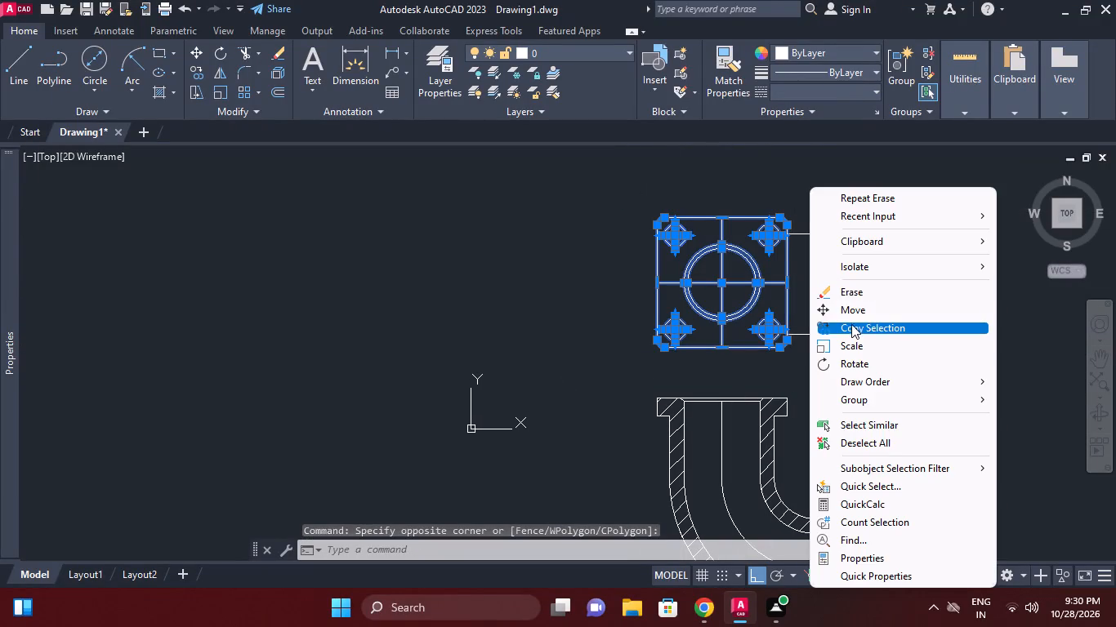
left_click(851, 325)
left_click(741, 323)
middle_click_drag(786, 425, 590, 340)
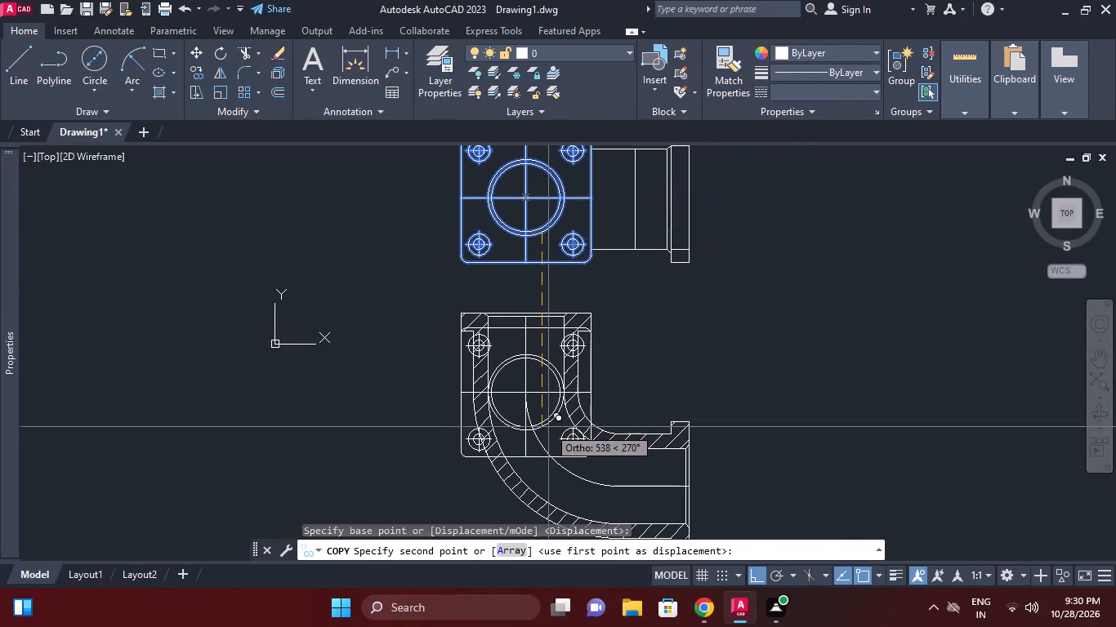
key("F8")
middle_click_drag(681, 458, 696, 372)
left_click(904, 442)
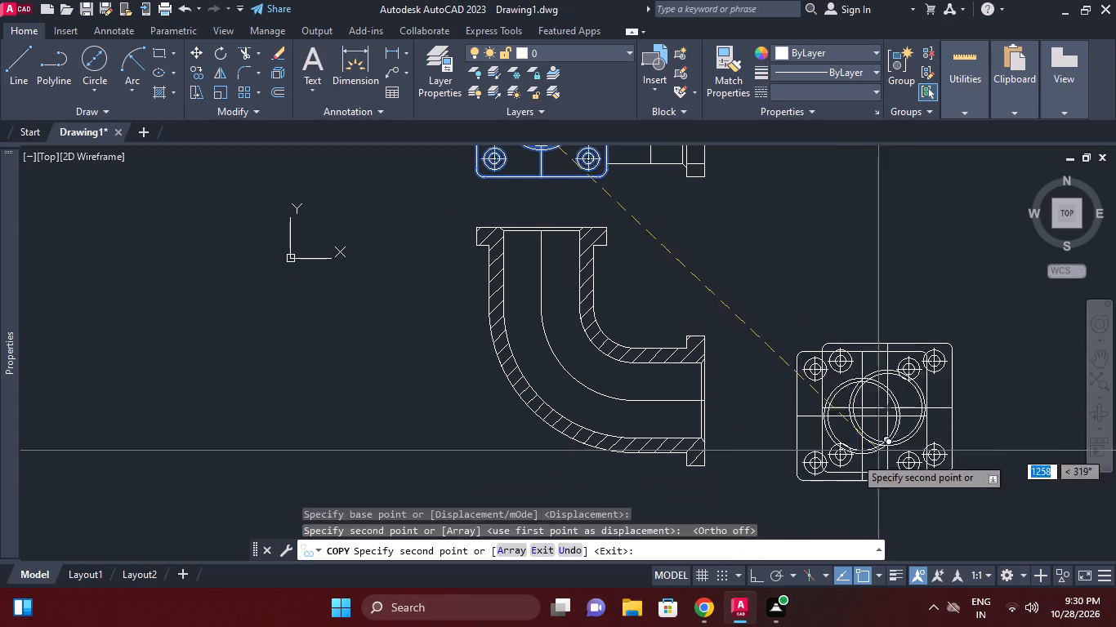
key("Escape")
Draw a horizontal construction line through the centreline end at the front section's side flange.
middle_click(777, 465)
key("x")
key("l")
key("space")
type("h")
key("space")
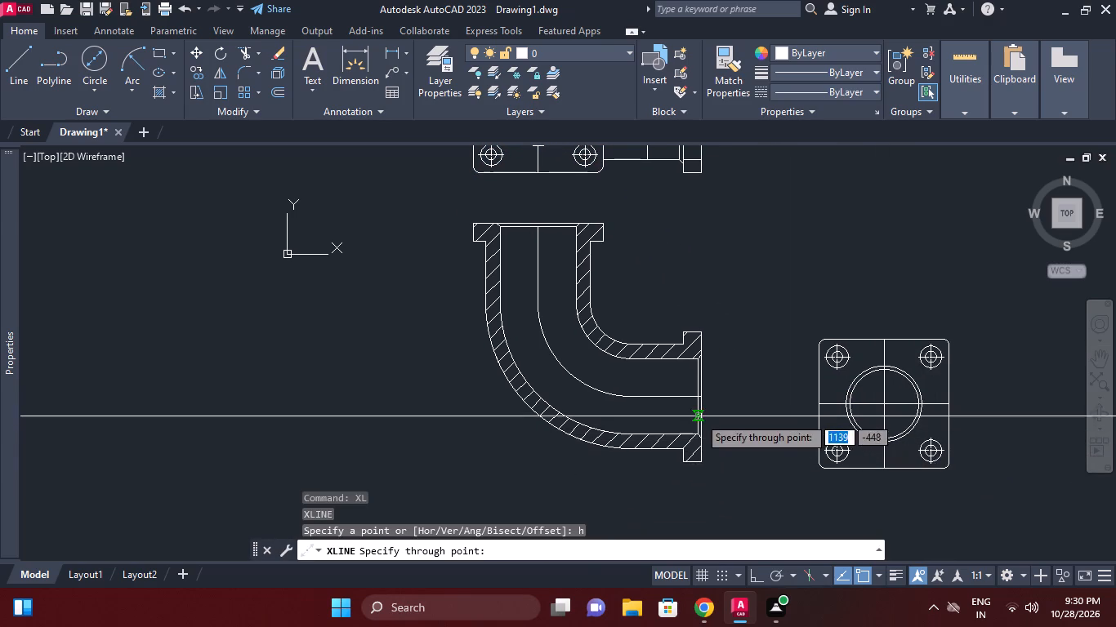
left_click(694, 398)
key("Escape")
Move the copied square flange vertically so the middle of its side edge lies on the horizontal construction line.
left_click(767, 320)
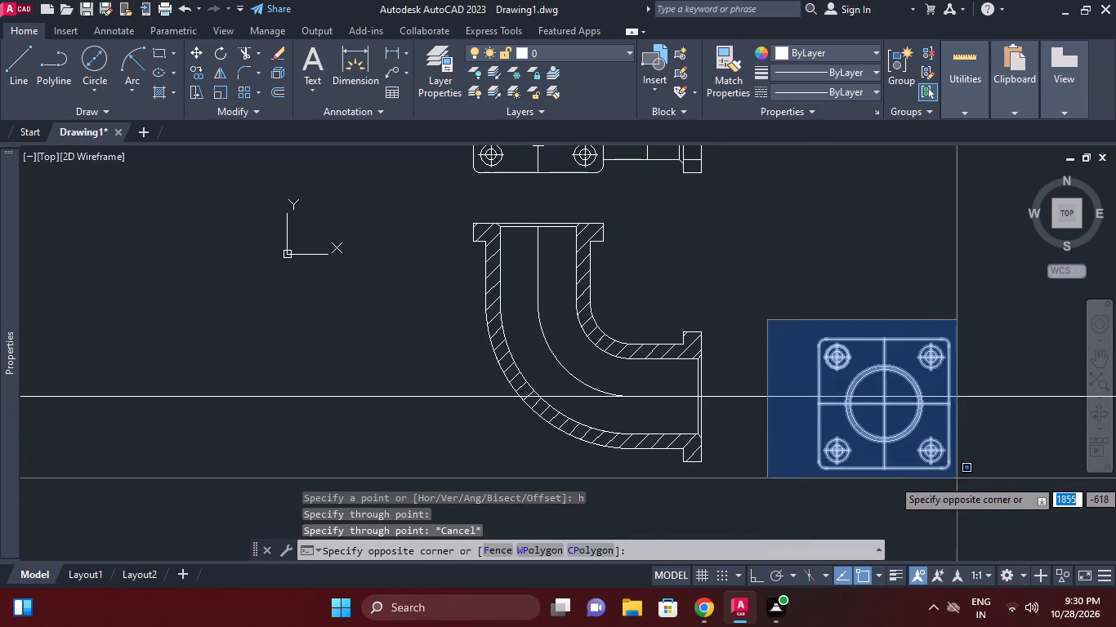
left_click(967, 488)
right_click_drag(967, 488, 964, 474)
left_click(988, 197)
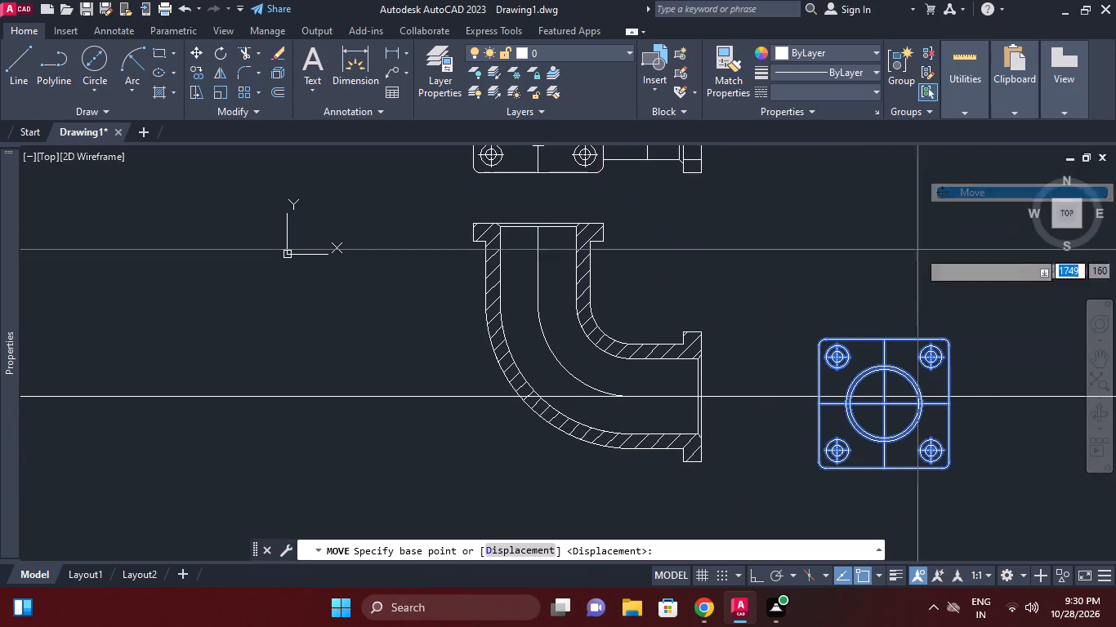
scroll(895, 334, "up", 2)
middle_click_drag(864, 483, 862, 400)
left_click(701, 425)
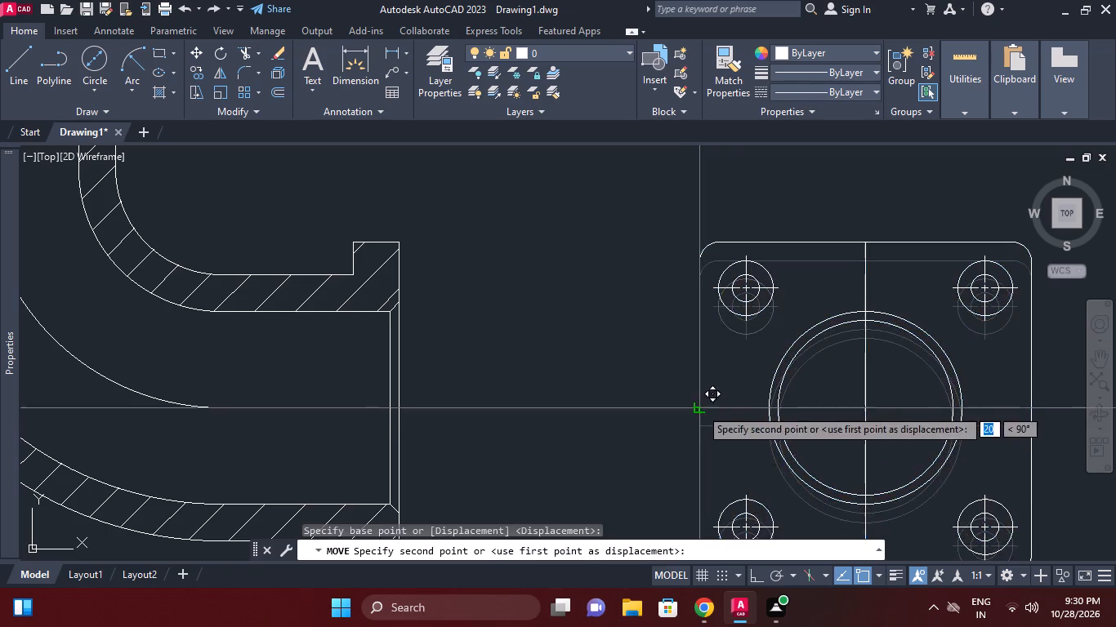
left_click(700, 407)
scroll(765, 382, "down", 2)
middle_click_drag(765, 382, 704, 394)
middle_click_drag(811, 432, 817, 452)
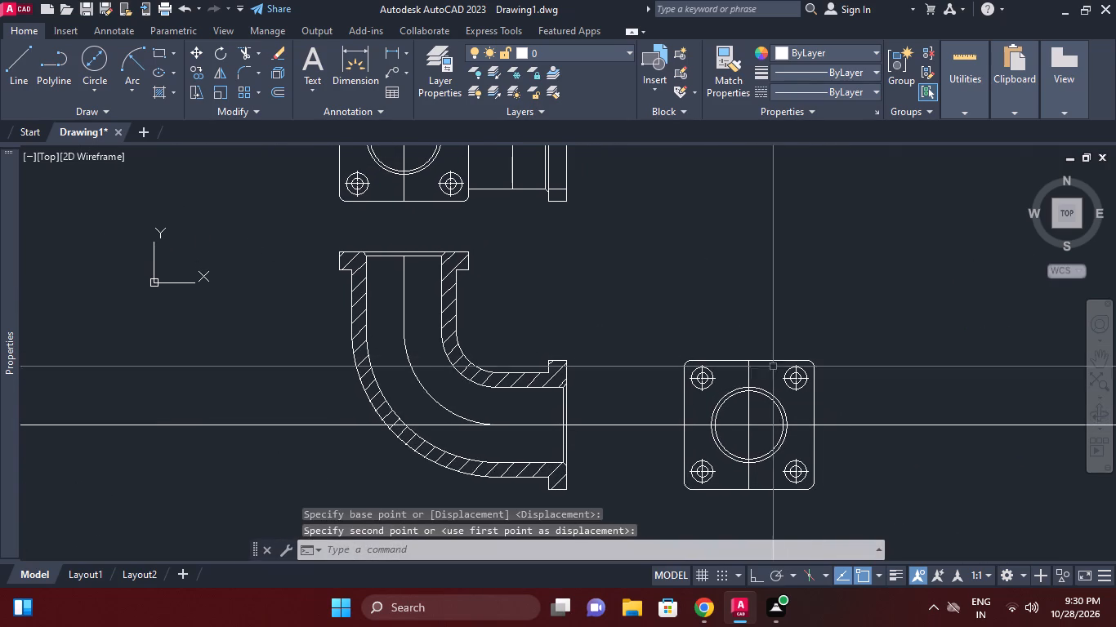
Erase the horizontal construction line through the copied flange's centre.
left_click(861, 438)
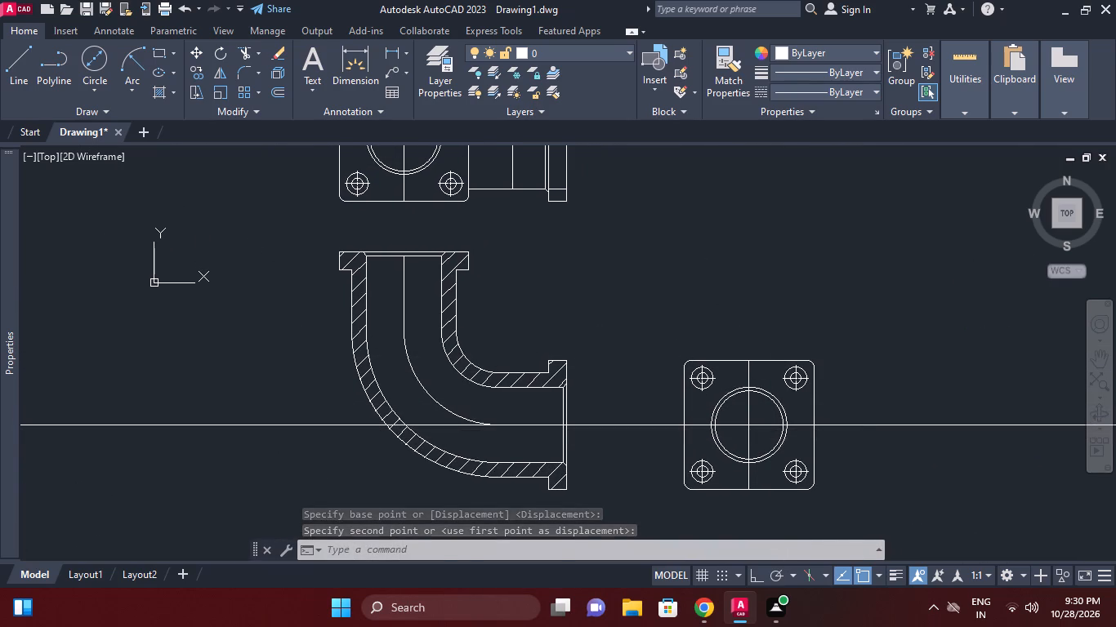
left_click(855, 421)
right_click(856, 381)
left_click(906, 267)
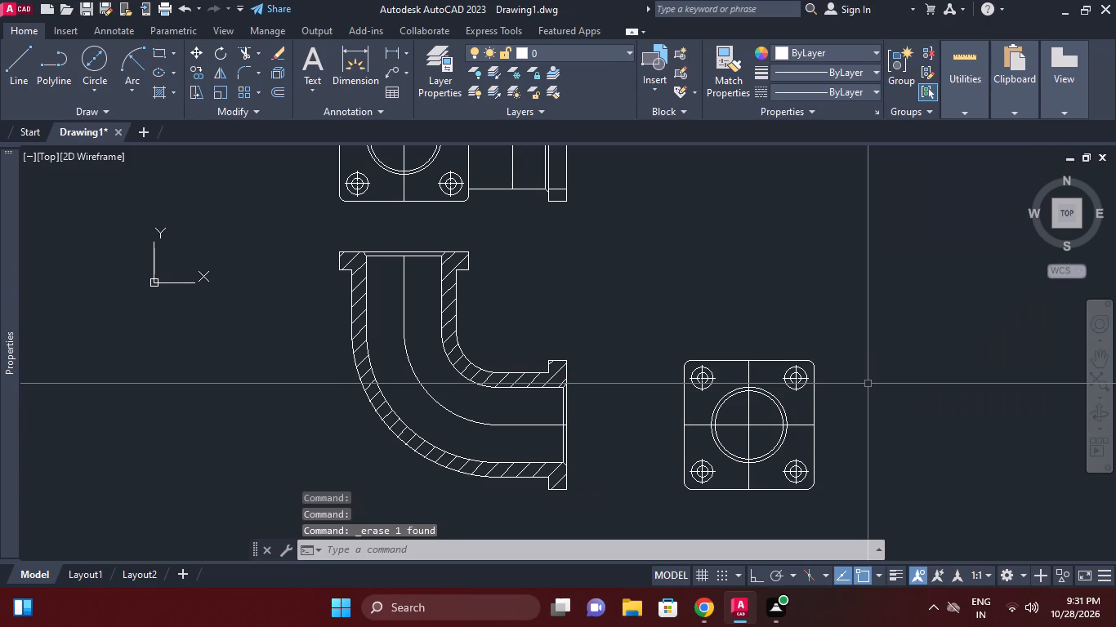
Draw horizontal construction lines through the lower and upper edges of the front section's top flange.
key("x")
type("l h")
key("space")
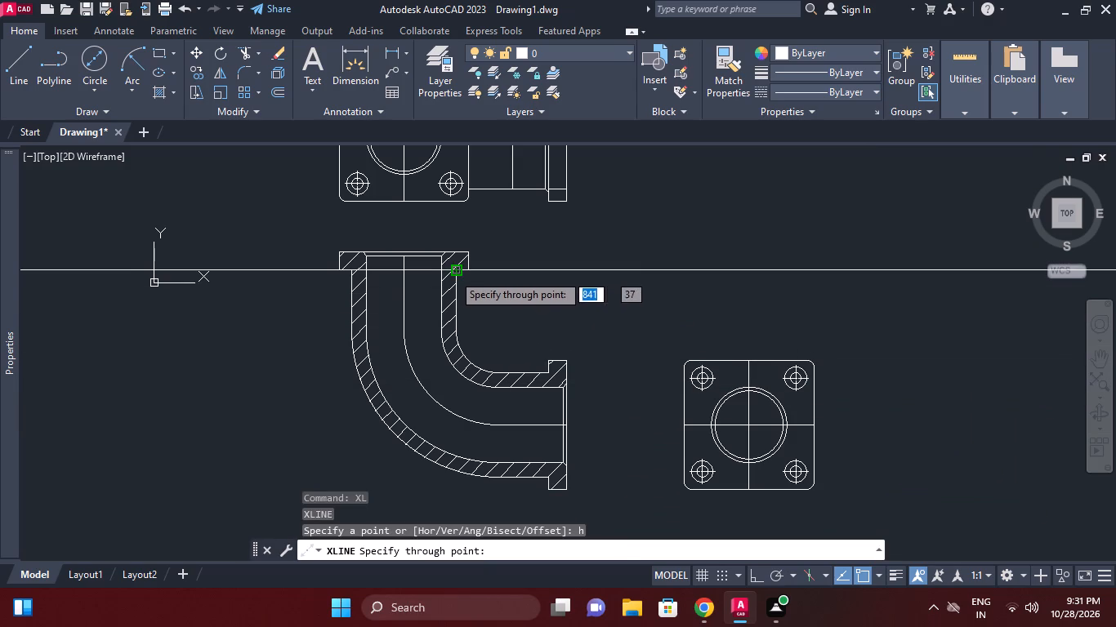
left_click(453, 273)
left_click(466, 251)
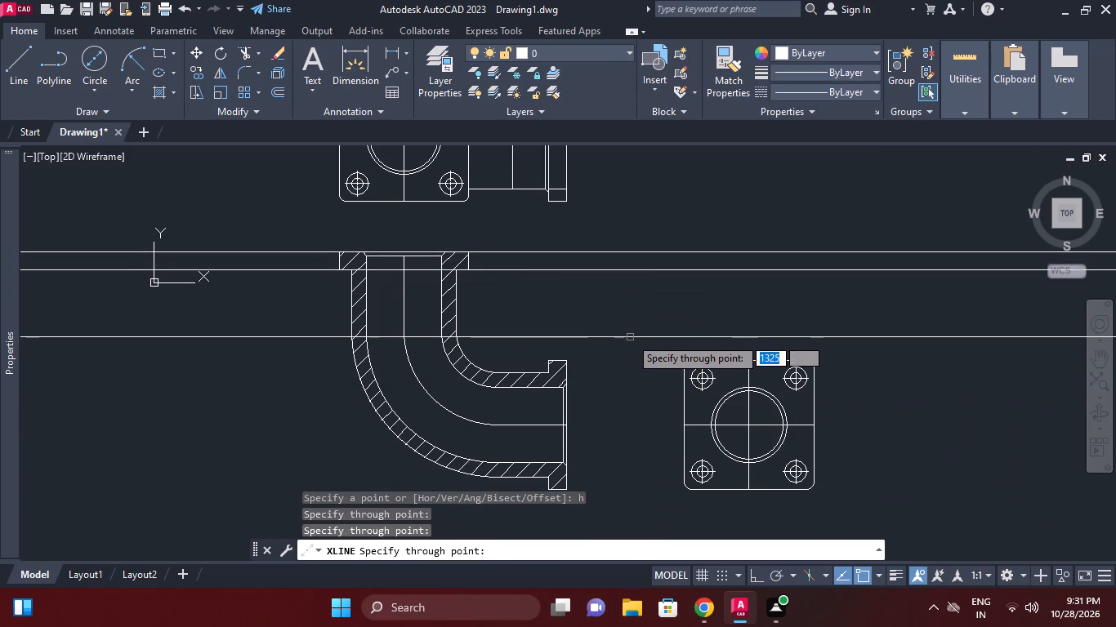
key("Escape")
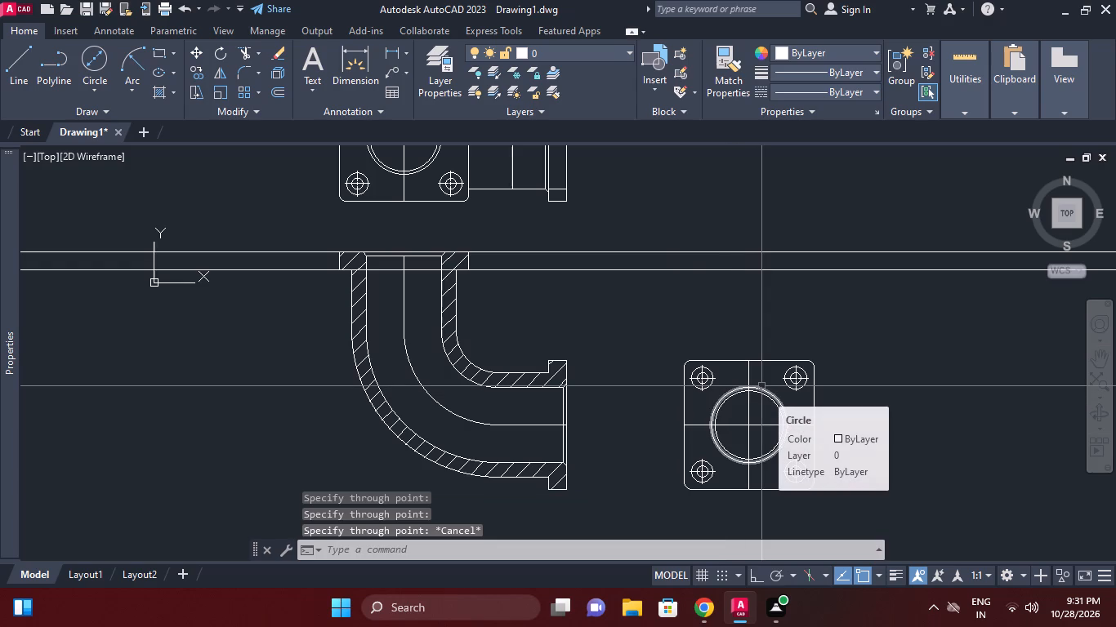
Draw a 360 by 50 rectangle above the copied square flange view.
type("rec")
key("space")
left_click(770, 315)
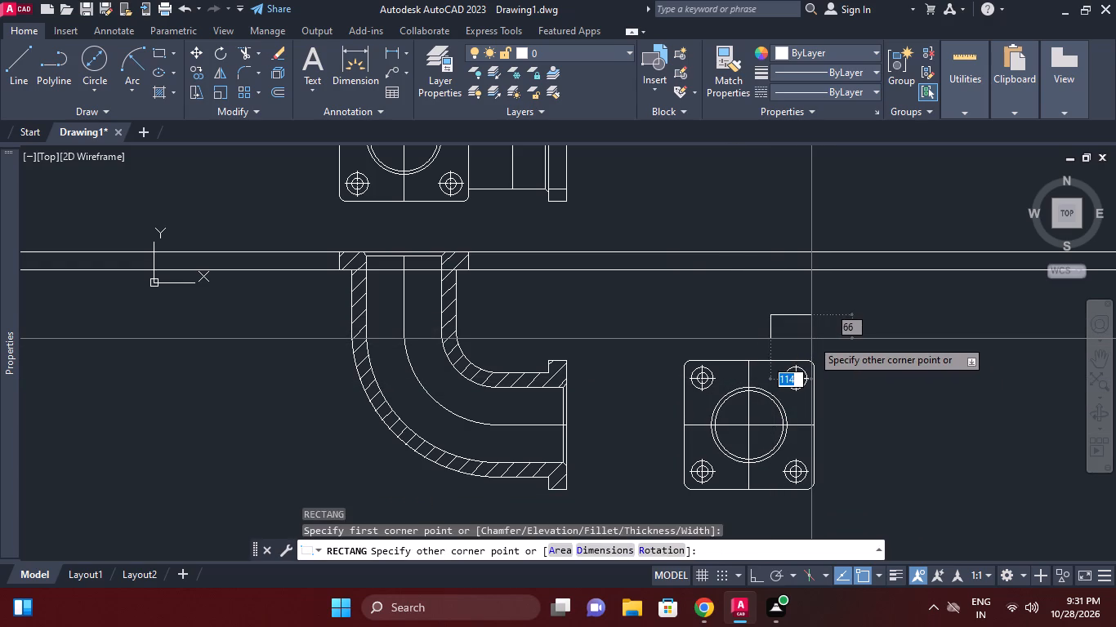
type("360")
key("Tab")
key("5")
key("0")
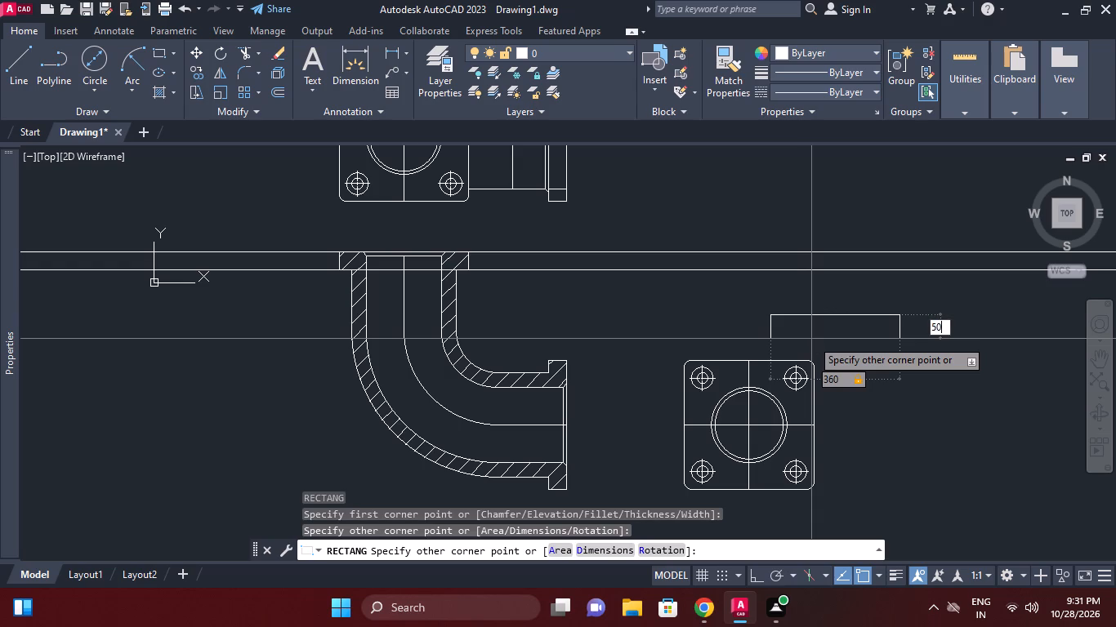
key("Return")
scroll(793, 323, "up", 1)
key("z")
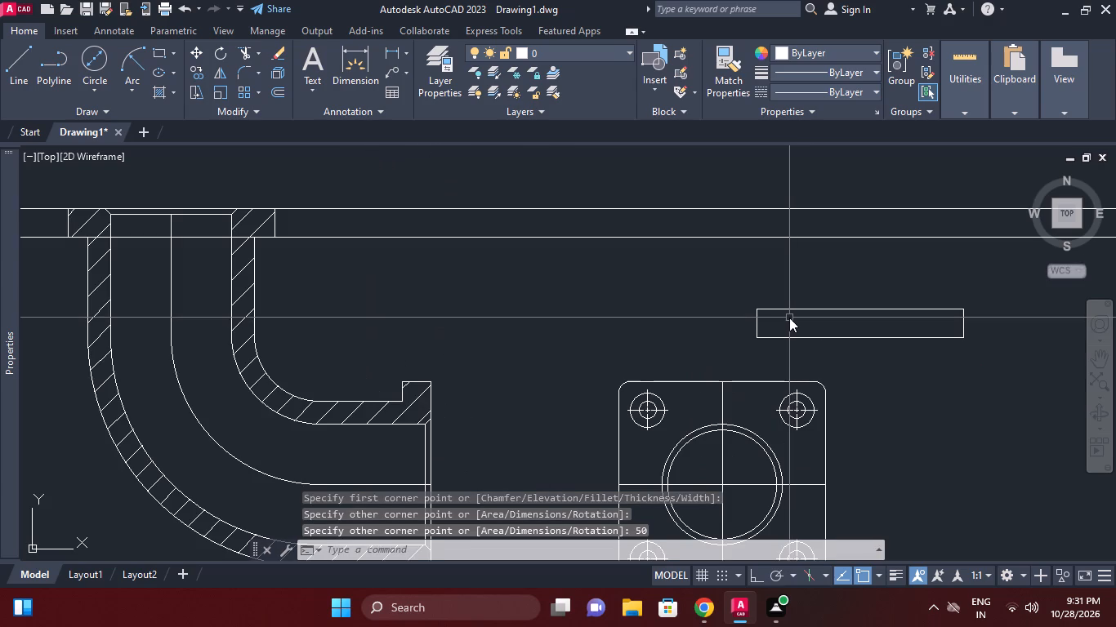
key("Escape")
Draw a vertical construction line through the centre of the copied square flange.
type("xl v")
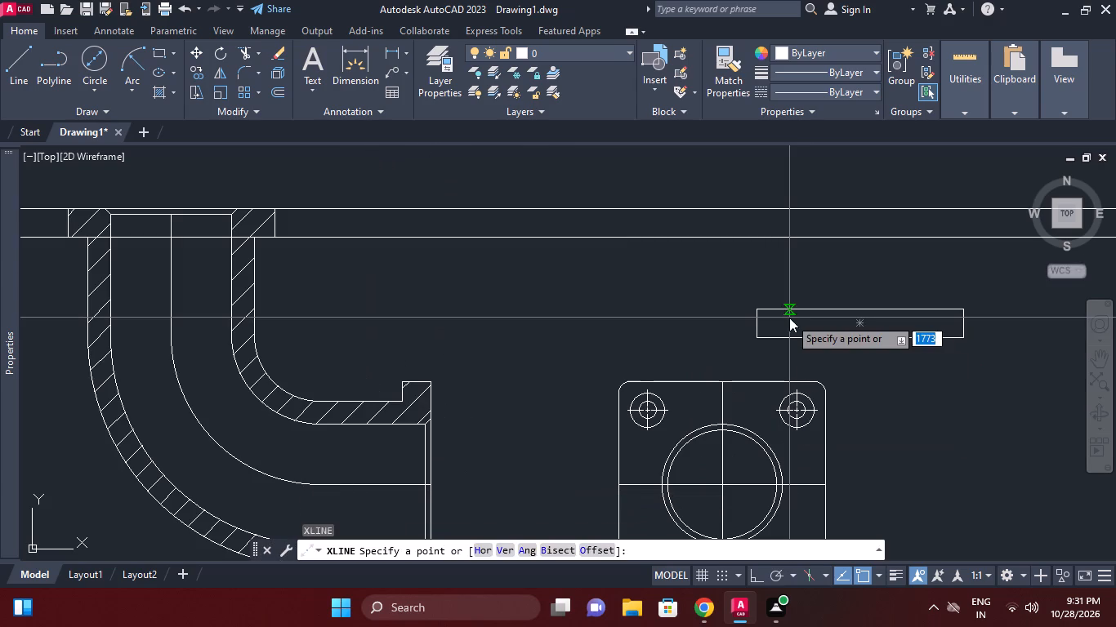
key("space")
left_click(724, 378)
key("Escape")
Move the rectangle by its top-edge midpoint to the intersection of the vertical and upper horizontal construction lines.
left_click(827, 349)
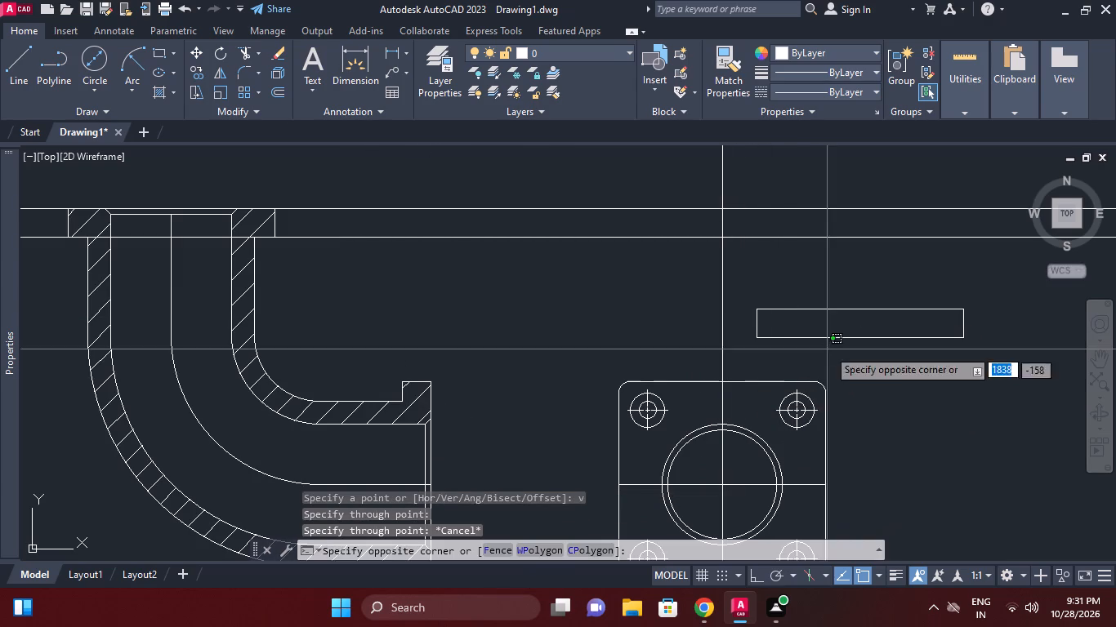
left_click(816, 312)
key("m")
key("space")
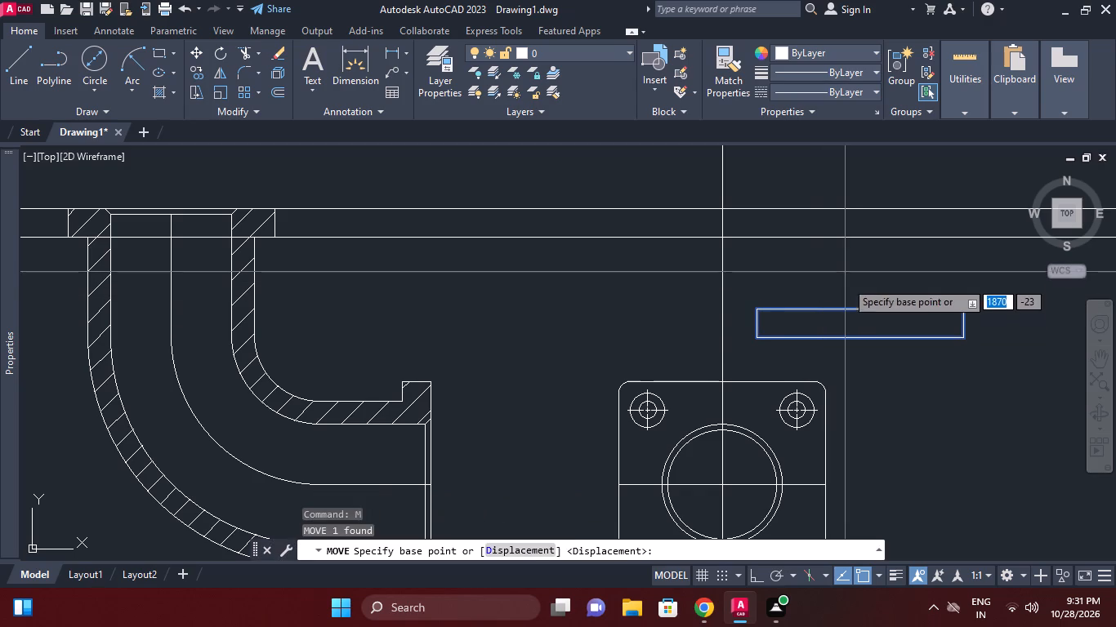
left_click(860, 305)
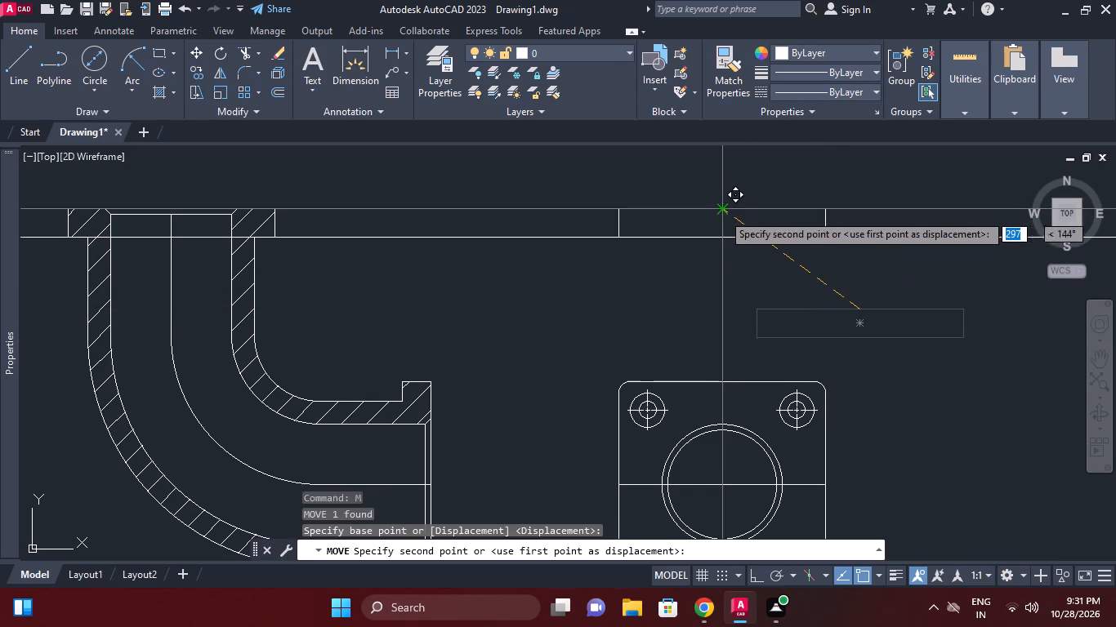
left_click(722, 213)
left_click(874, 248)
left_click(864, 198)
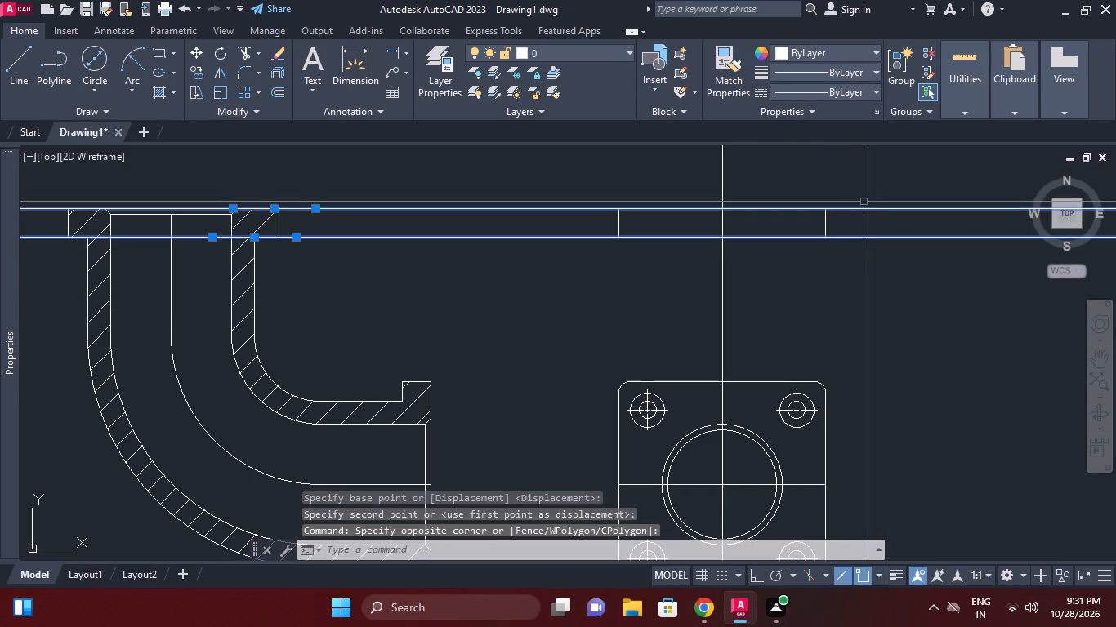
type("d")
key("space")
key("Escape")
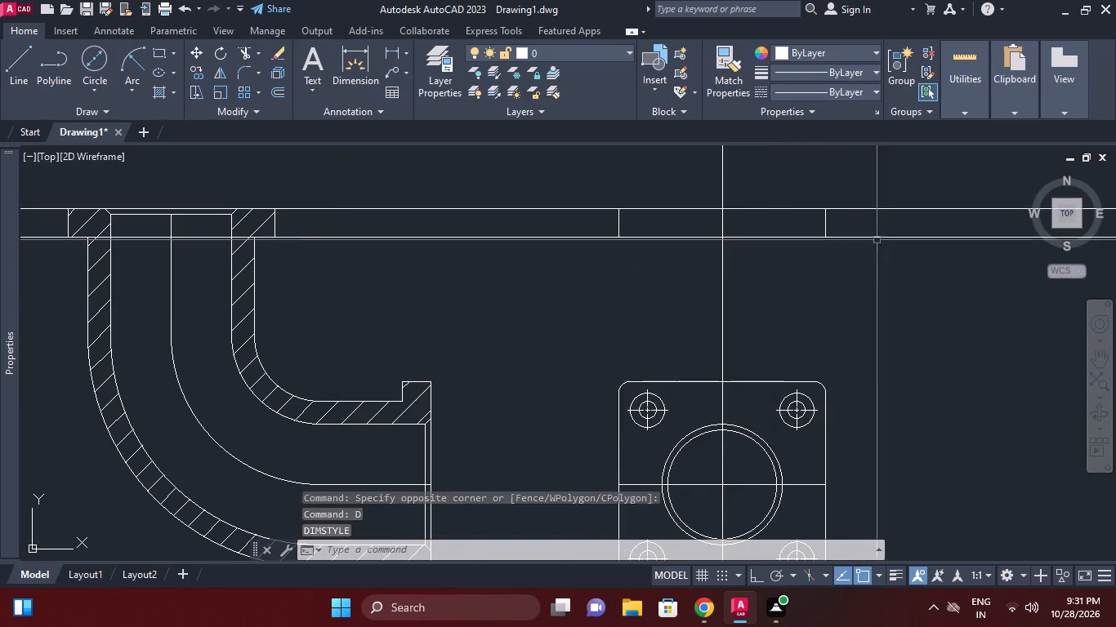
Erase the two horizontal construction lines along the top flange's upper and lower edges.
left_click(877, 240)
left_click(864, 198)
left_click(850, 227)
type("e")
key("space")
scroll(828, 268, "down", 2)
middle_click(828, 268)
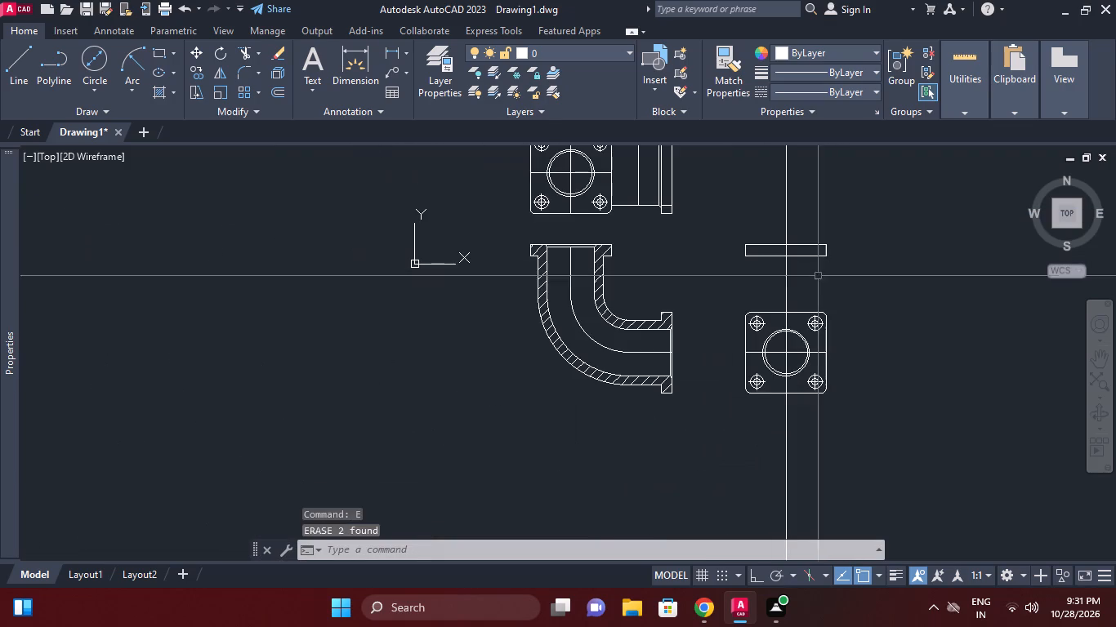
Draw a horizontal construction line through the upper edge of the 360 by 50 rectangle.
scroll(800, 286, "up", 1)
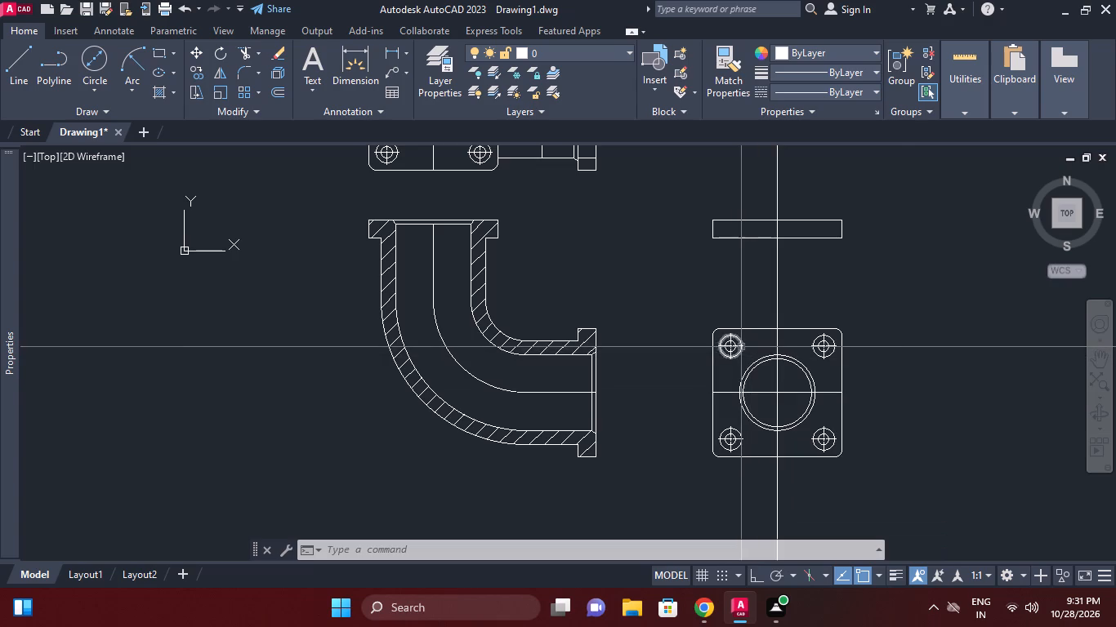
scroll(740, 346, "up", 1)
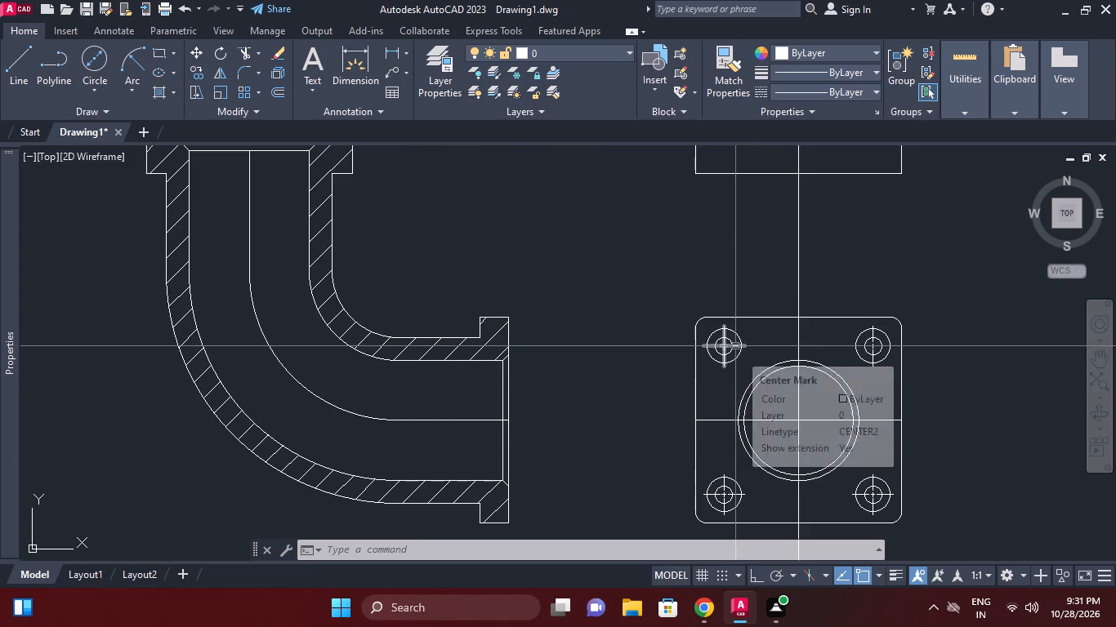
middle_click_drag(749, 259, 752, 336)
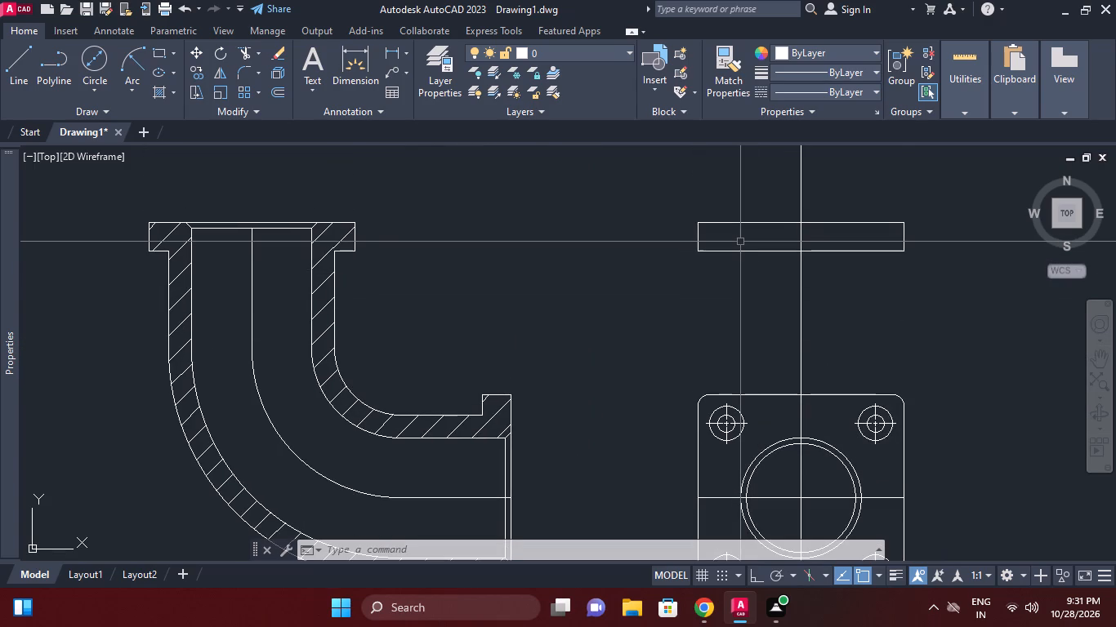
type("xl h")
key("space")
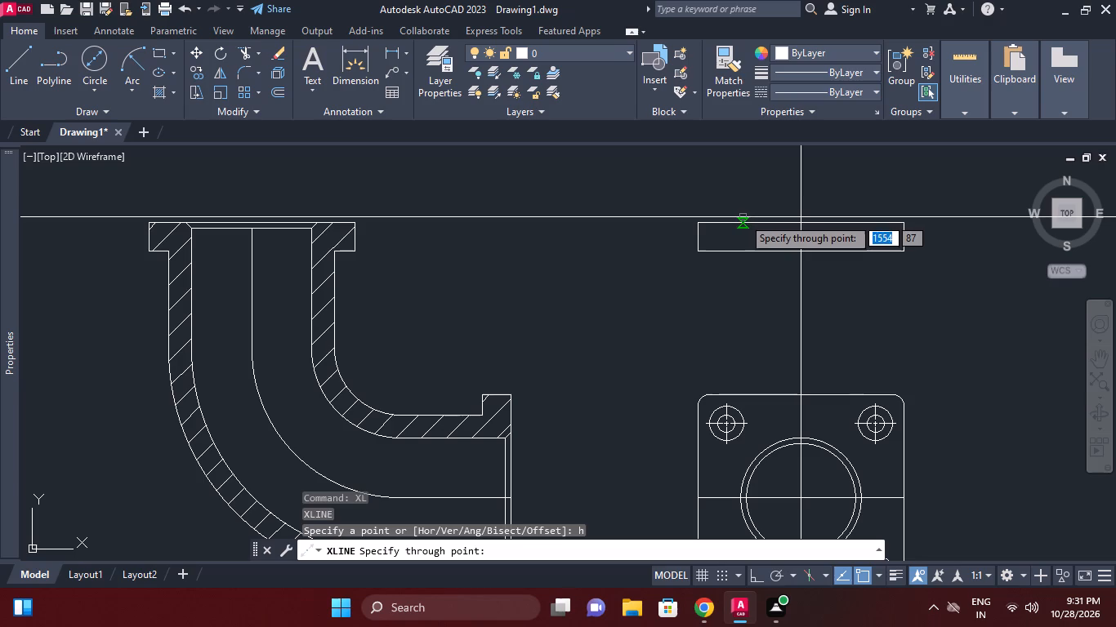
left_click(739, 221)
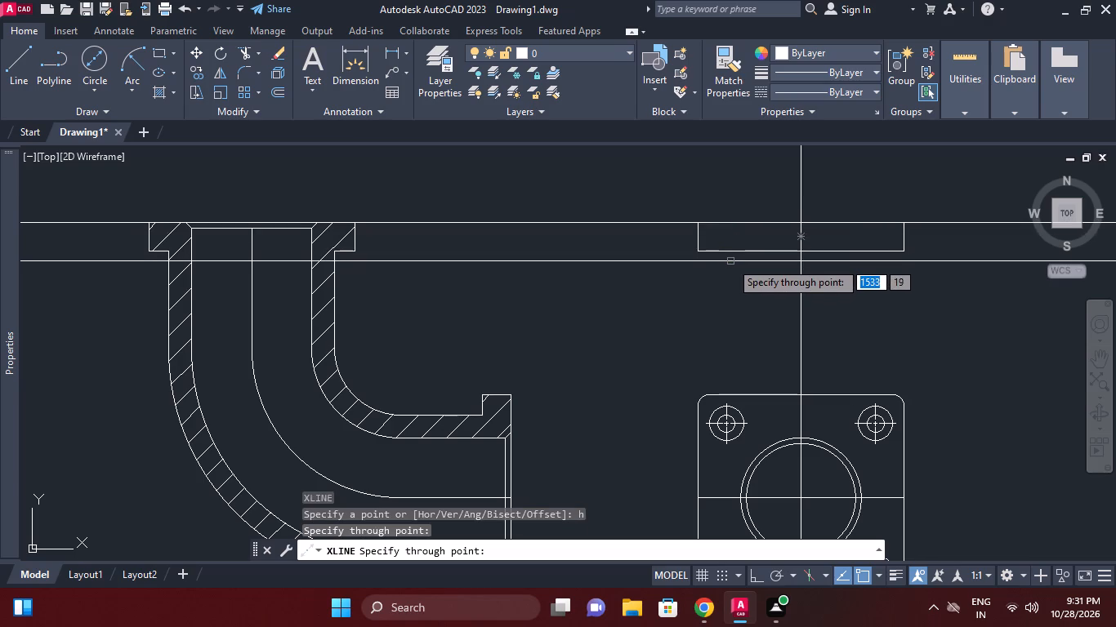
key("Escape")
Offset the horizontal construction line on the rectangle's upper edge by 10 downward.
type("o 1")
key("0")
key("Return")
left_click(670, 220)
left_click(670, 251)
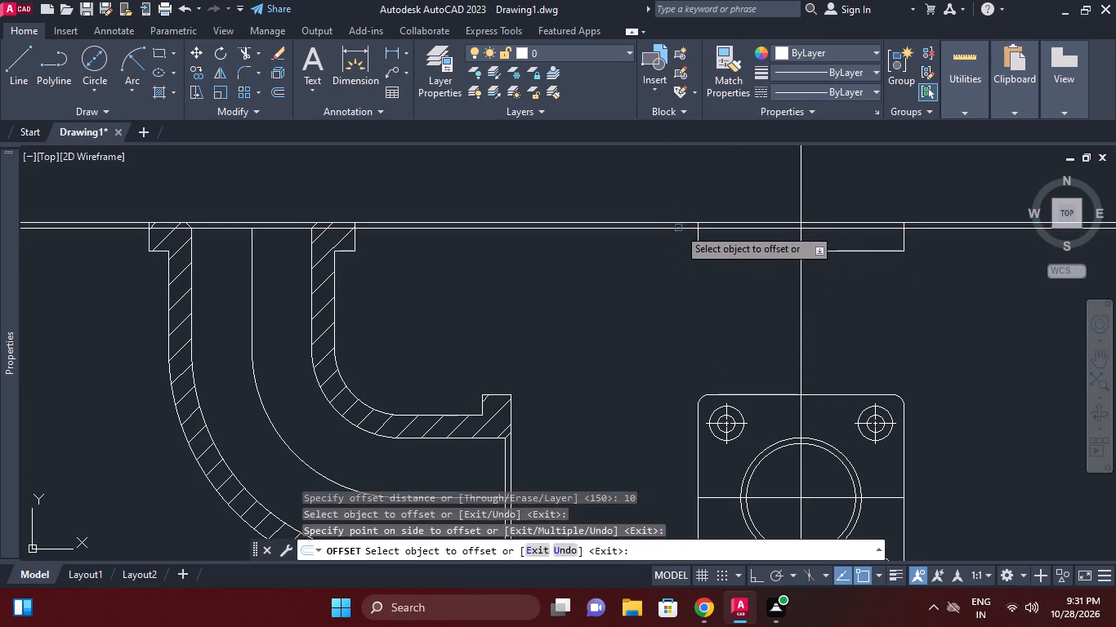
key("Escape")
Erase the original horizontal construction line along the rectangle's upper edge, keeping the offset one.
scroll(678, 220, "up", 2)
key("e")
key("space")
left_click(677, 225)
right_click(677, 225)
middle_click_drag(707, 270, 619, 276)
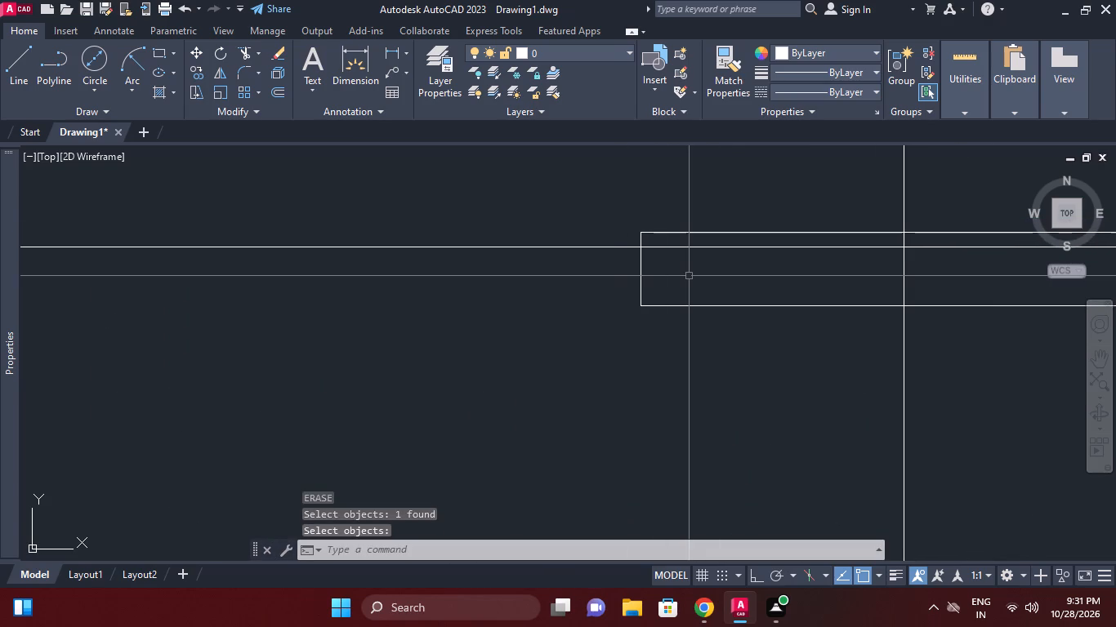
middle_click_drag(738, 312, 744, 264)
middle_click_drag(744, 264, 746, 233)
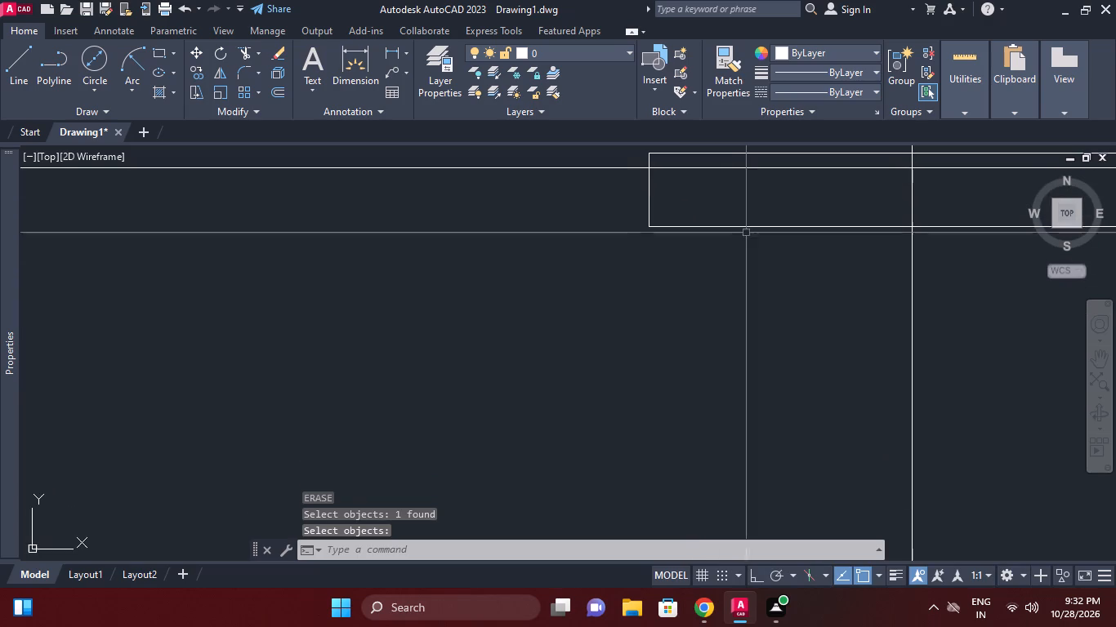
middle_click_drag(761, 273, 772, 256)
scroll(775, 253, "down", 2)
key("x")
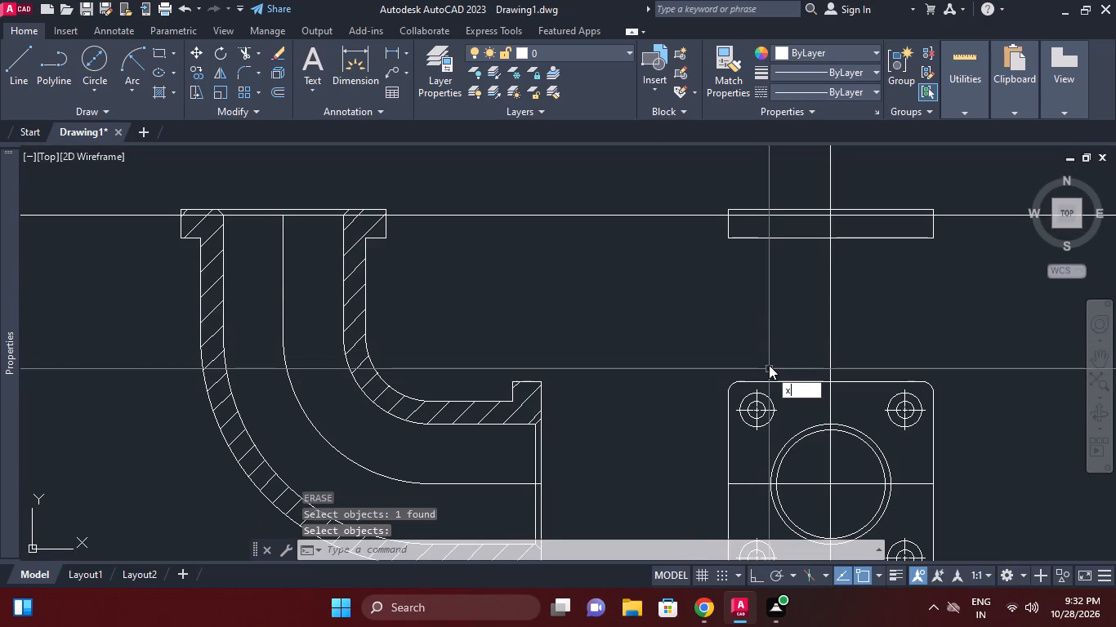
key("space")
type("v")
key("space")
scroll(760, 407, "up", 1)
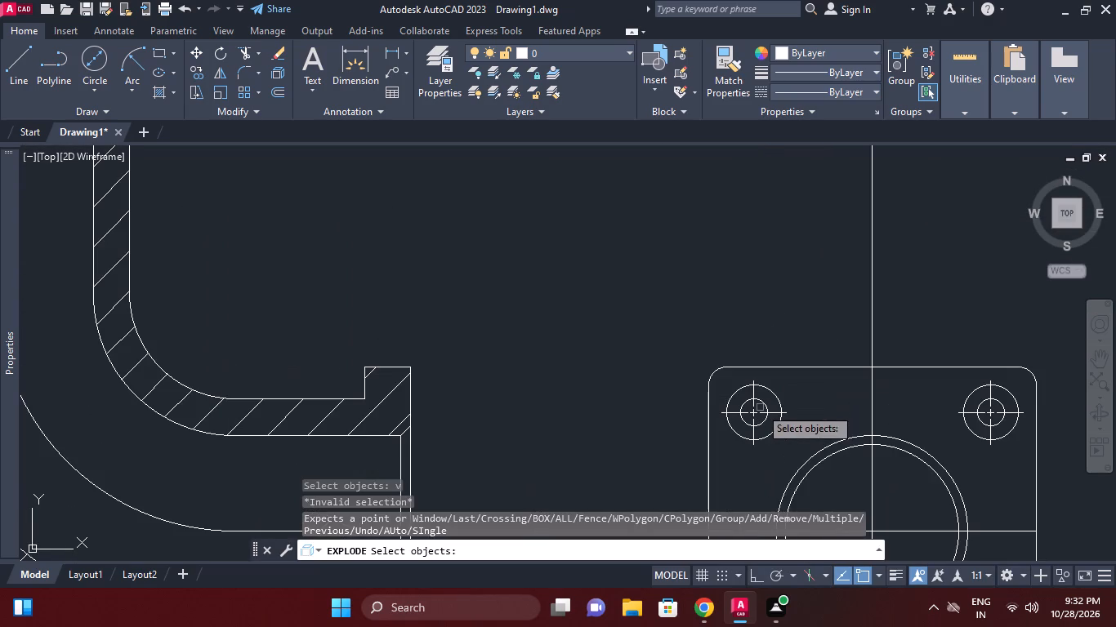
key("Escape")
Draw four vertical construction lines through the side quadrants of the outer circles of the two upper bolt holes in the side view.
key("x")
type("l")
key("space")
key("v")
key("space")
scroll(739, 426, "up", 1)
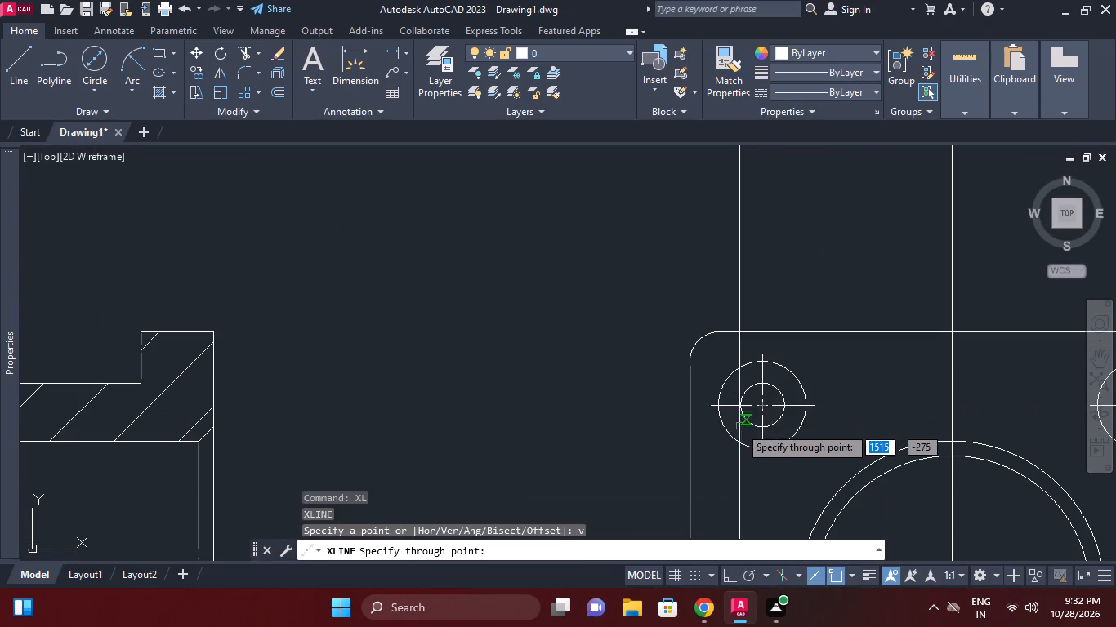
left_click(722, 406)
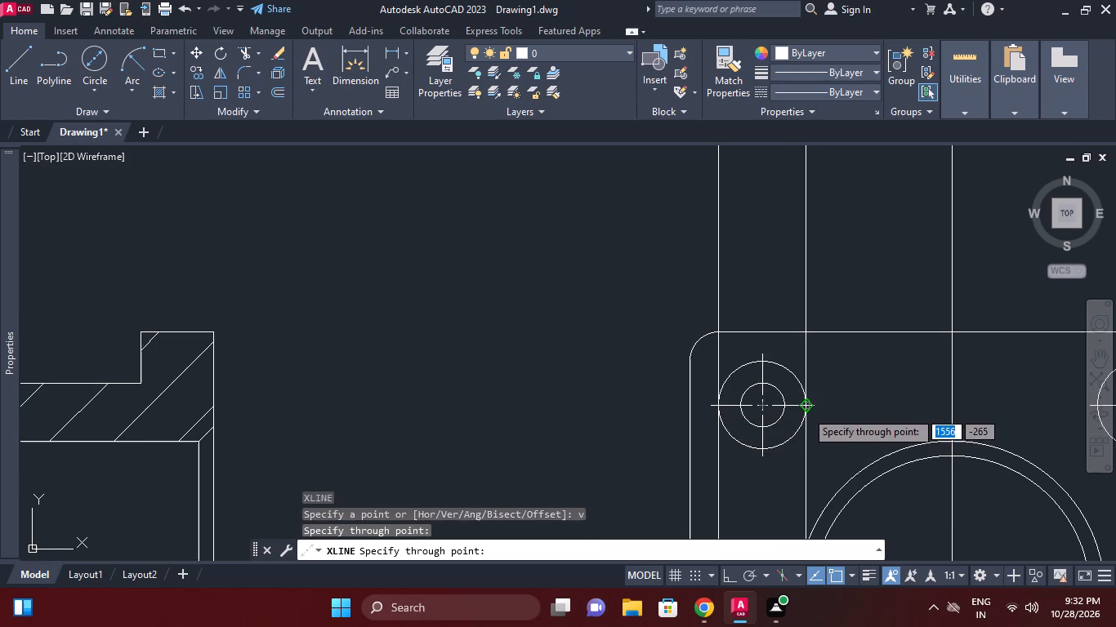
left_click(807, 407)
scroll(925, 405, "down", 1)
middle_click_drag(962, 438, 766, 435)
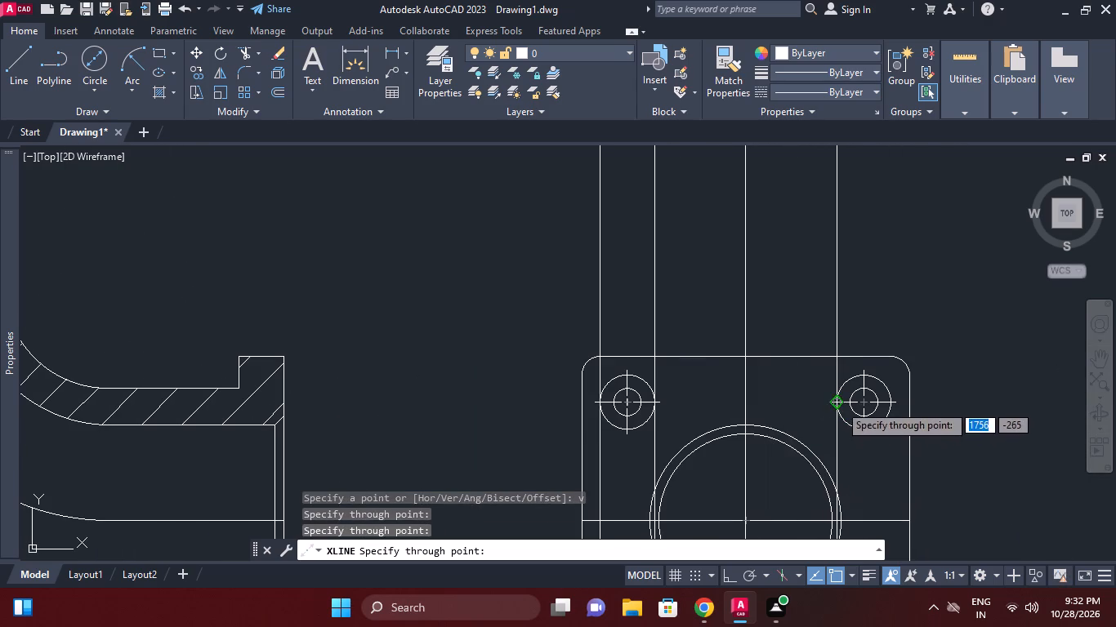
left_click(839, 404)
left_click(886, 406)
scroll(886, 407, "up", 3)
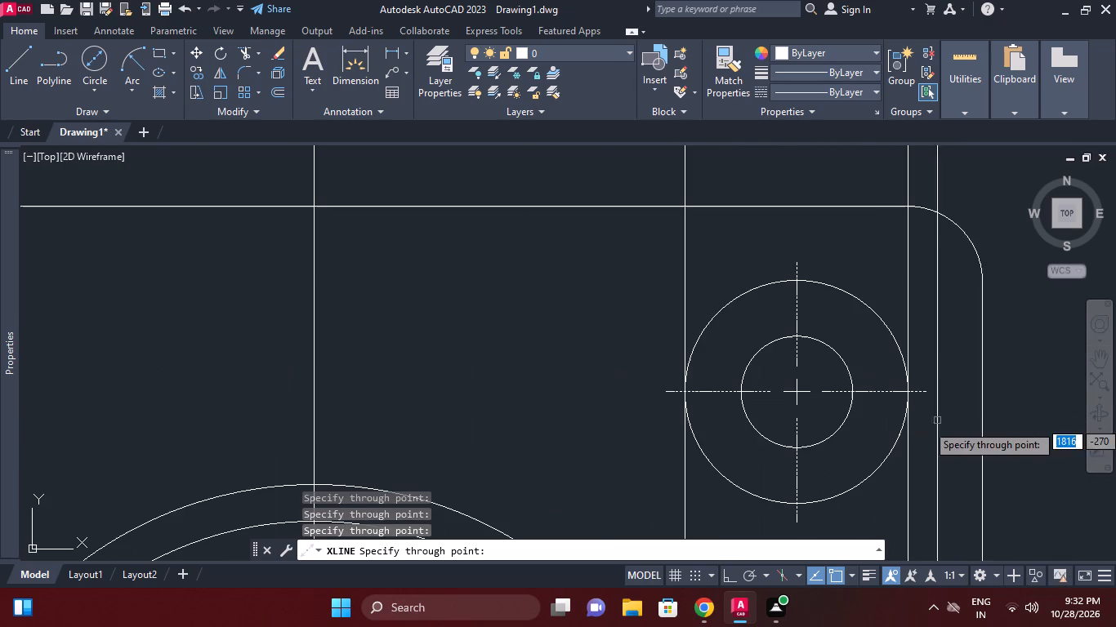
scroll(994, 441, "down", 3)
scroll(942, 364, "down", 2)
middle_click_drag(940, 392, 940, 416)
key("Escape")
Draw a 10-deep counterbore rectangle at the projected top flange's upper edge, between the first pair of vertical construction lines.
scroll(880, 296, "up", 2)
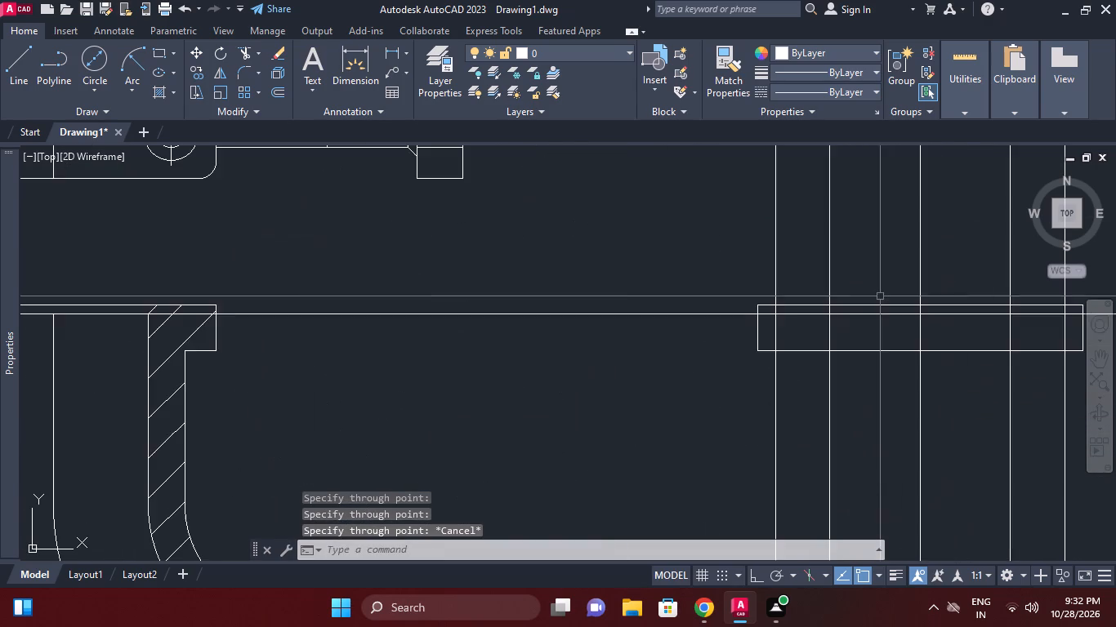
middle_click_drag(849, 332, 845, 341)
scroll(785, 333, "up", 1)
middle_click_drag(783, 335, 780, 342)
type("rec")
key("space")
left_click(757, 311)
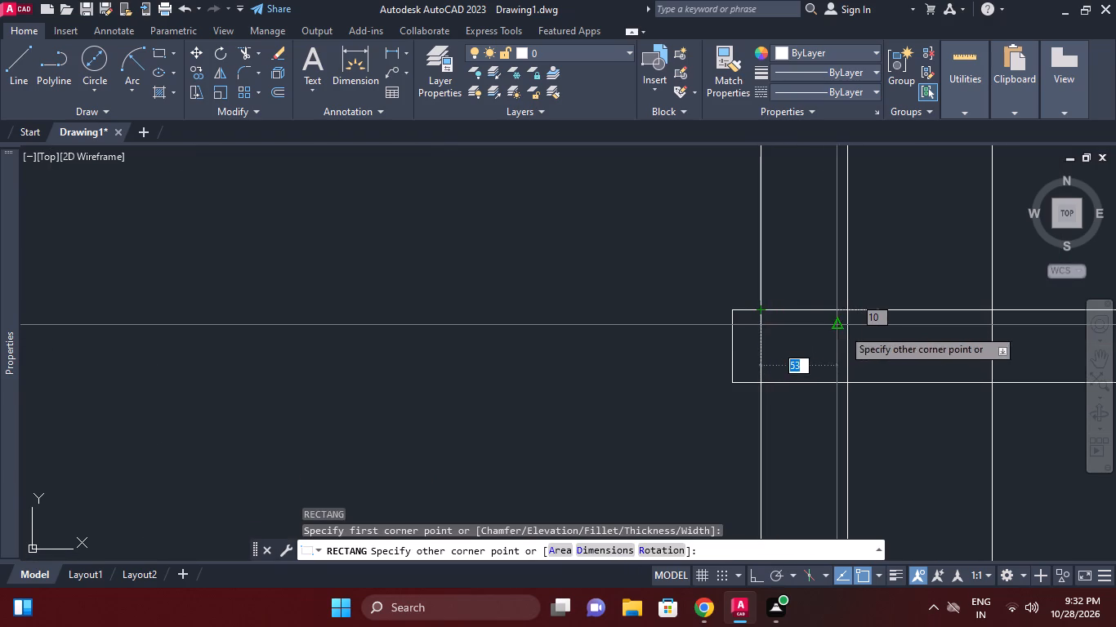
left_click(847, 324)
Draw a matching 10-deep counterbore rectangle between the other pair of vertical construction lines at the projected flange's upper edge.
right_click(868, 312)
left_click(911, 274)
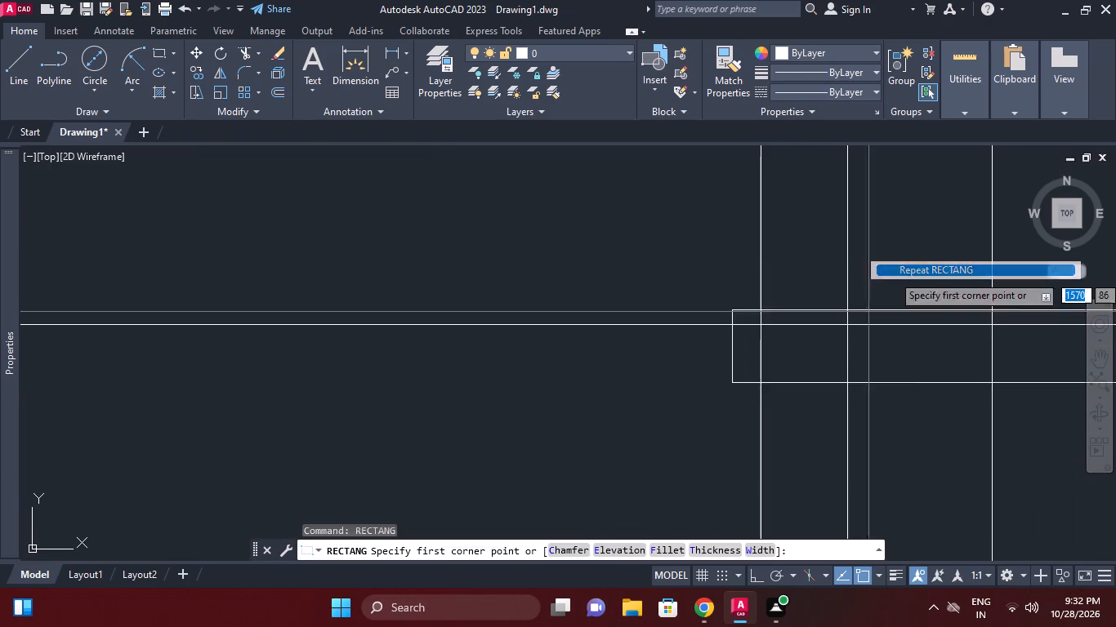
middle_click_drag(981, 328, 654, 358)
left_click(805, 341)
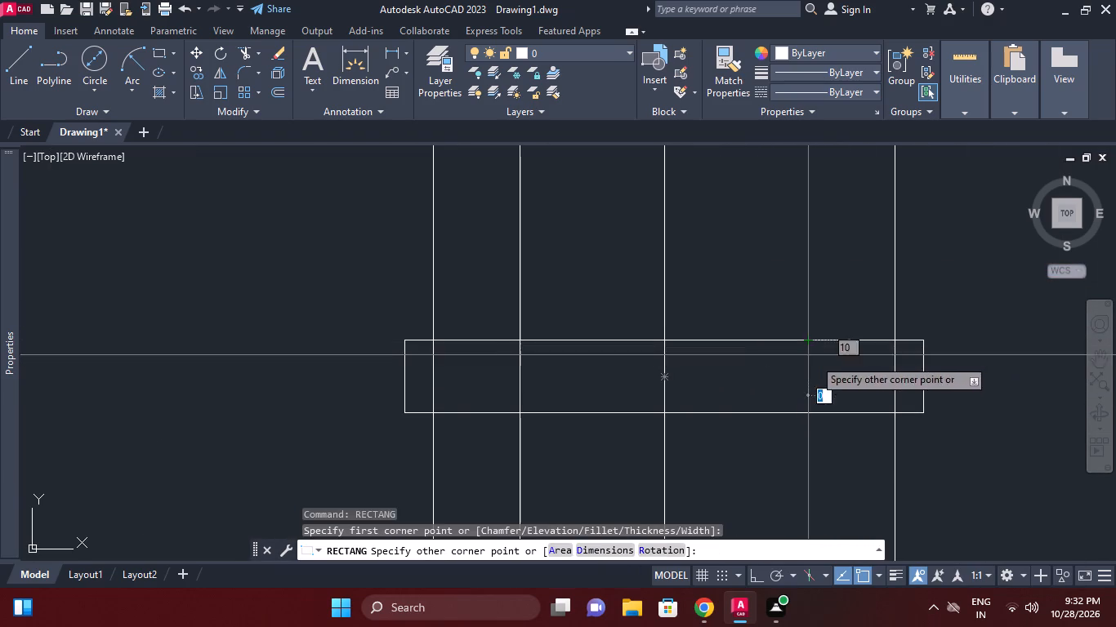
left_click(893, 358)
scroll(889, 308, "down", 1)
middle_click(889, 308)
key("Escape")
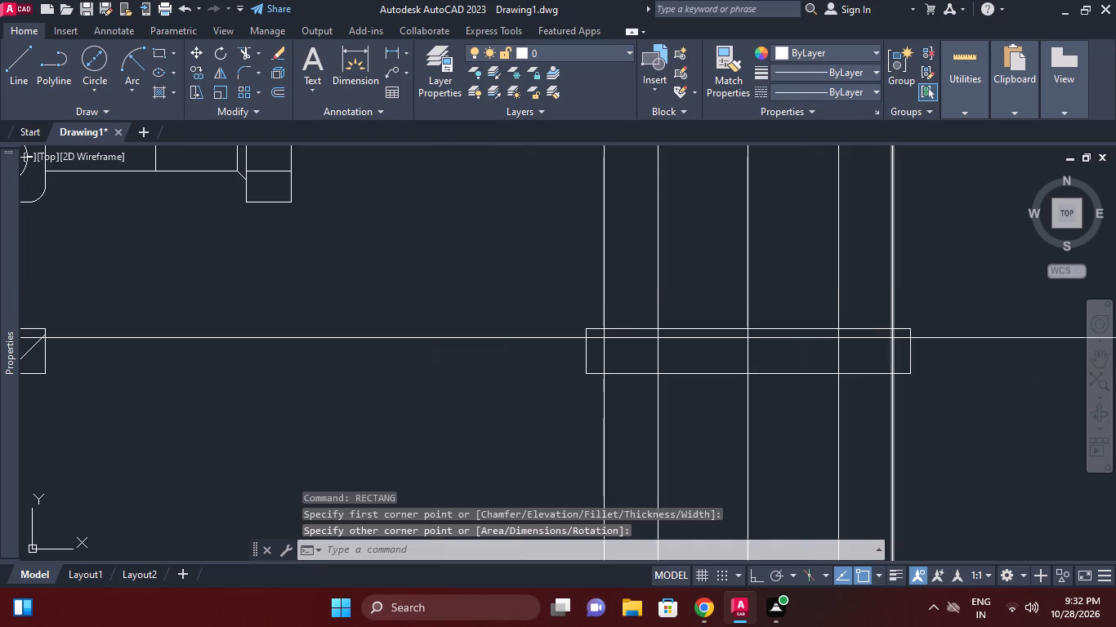
Erase the four vertical construction lines of the bolt holes' outer circles, keeping the vertical centre line.
left_click(893, 287)
left_click(855, 260)
left_click(504, 240)
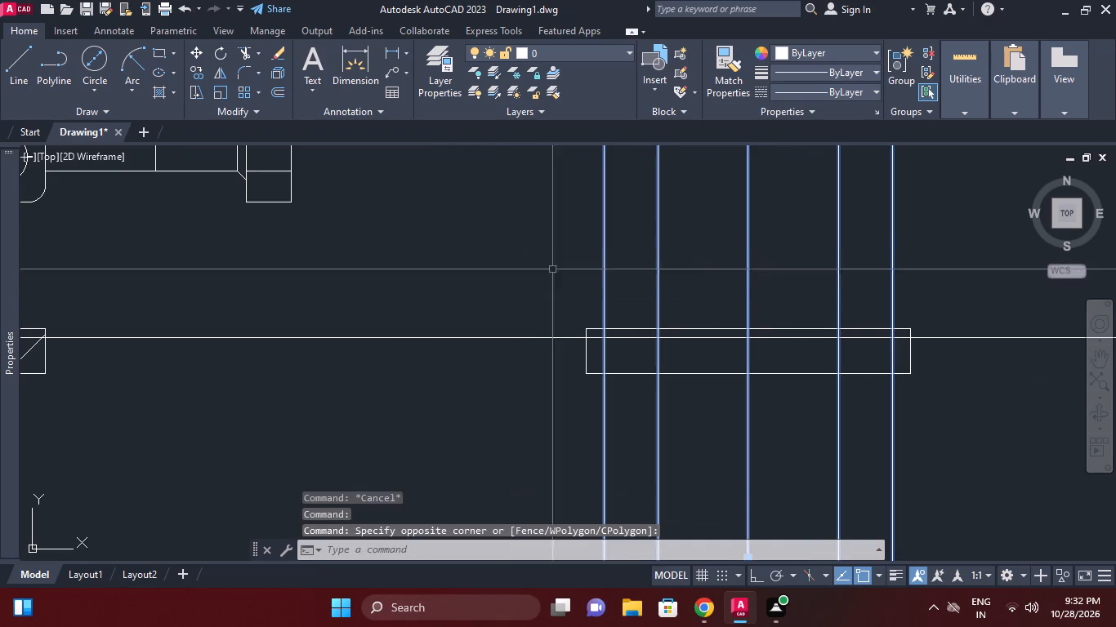
left_click(747, 269, "shift")
key("e")
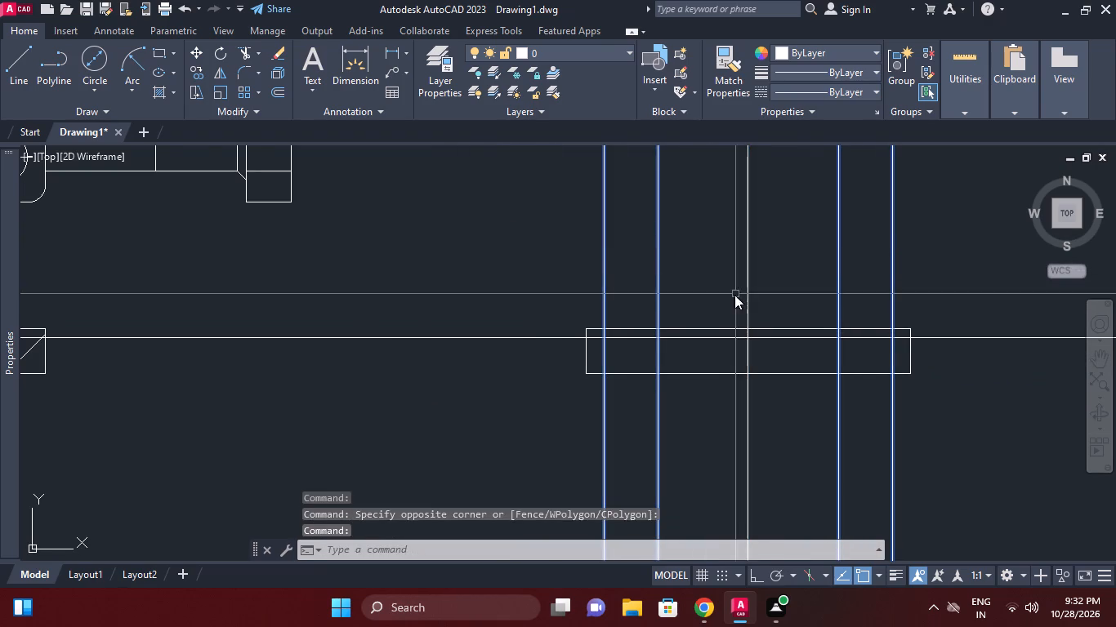
key("space")
Erase the horizontal construction line that marks the bottom of the counterbore rectangles.
middle_click_drag(735, 308, 733, 297)
scroll(735, 309, "down", 1)
left_click(569, 311)
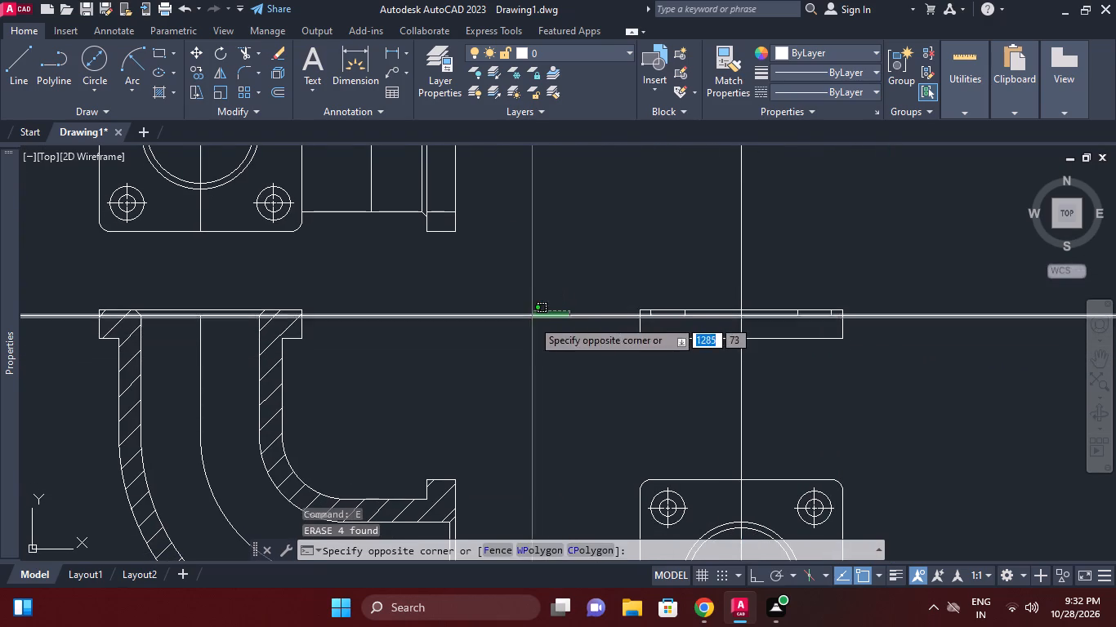
left_click(526, 331)
key("e")
key("space")
Draw four vertical construction lines through the side quadrants of the inner circles of the two upper bolt holes.
middle_click_drag(685, 358, 685, 276)
key("x")
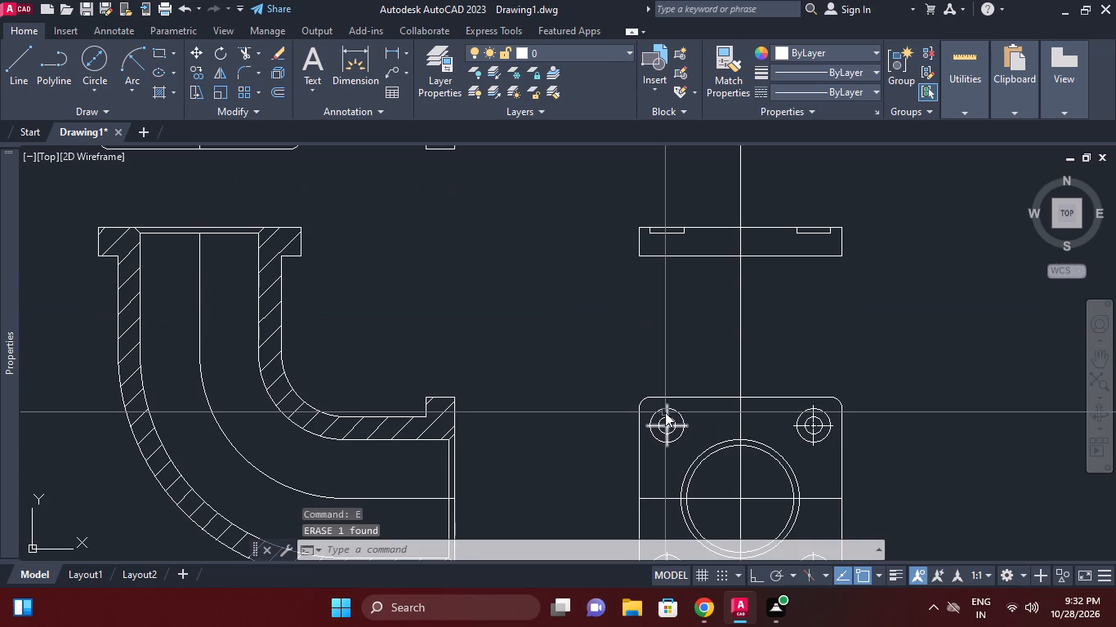
type("l v")
key("space")
scroll(658, 456, "up", 2)
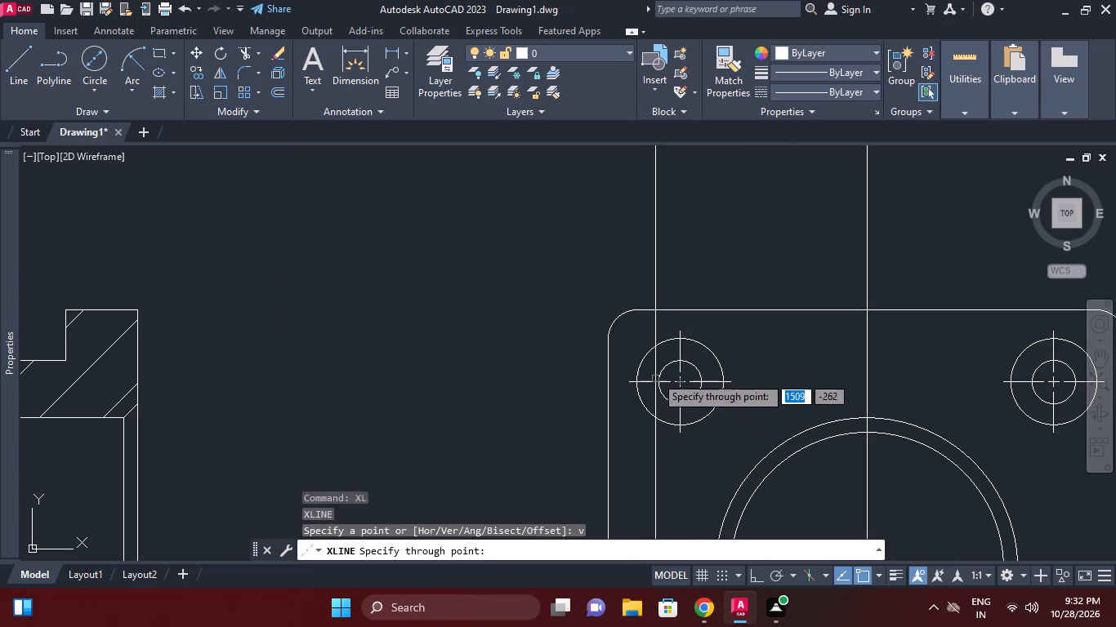
left_click(657, 379)
left_click(699, 383)
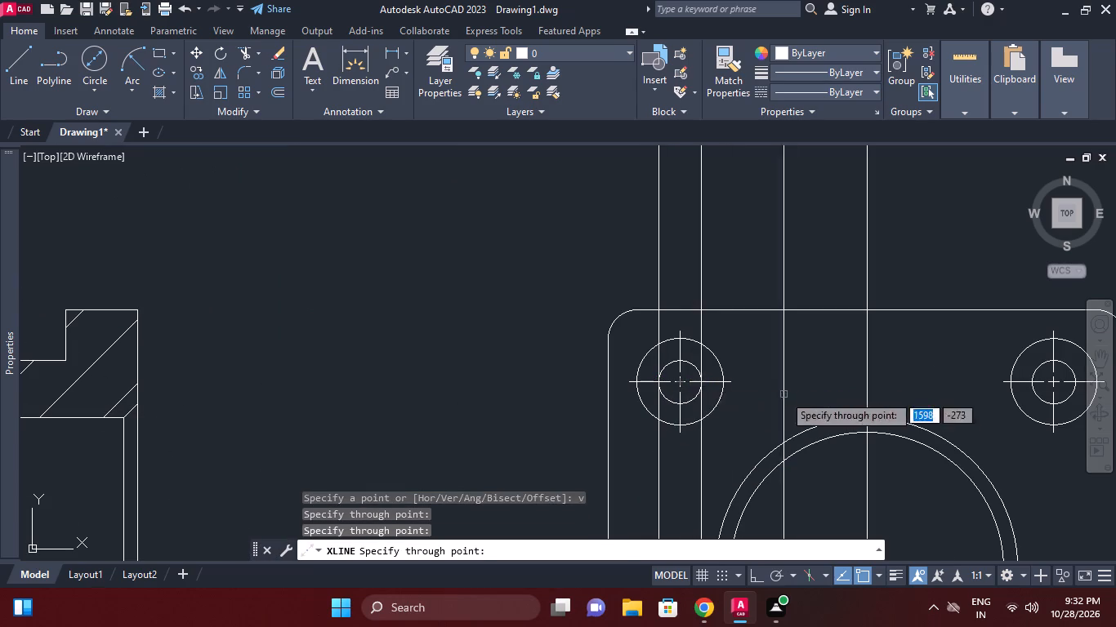
middle_click_drag(711, 408, 402, 422)
left_click(719, 399)
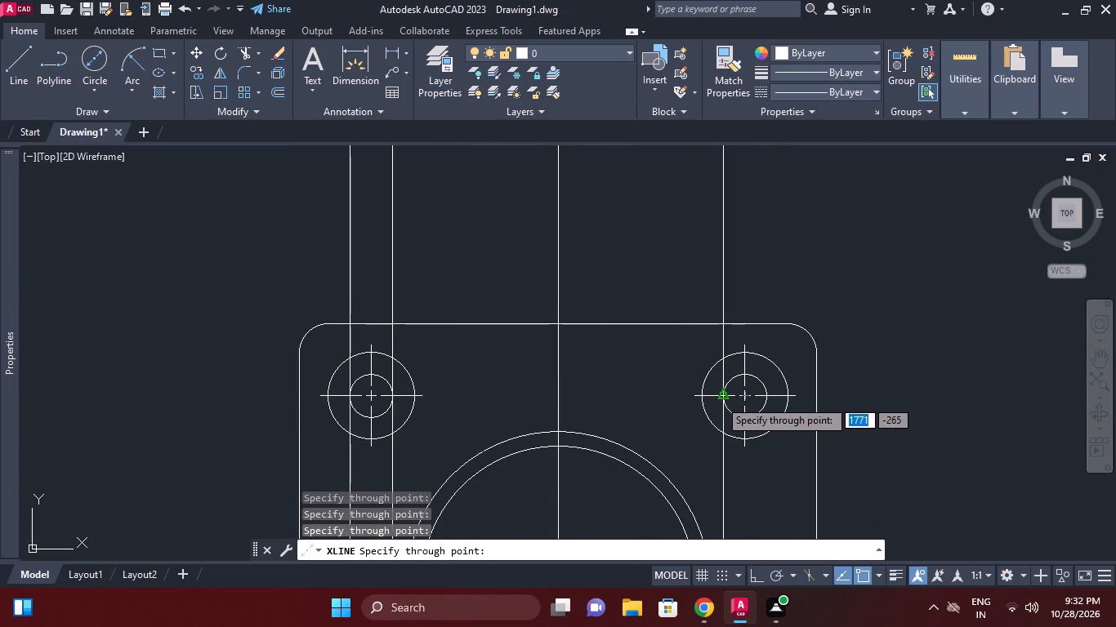
left_click(762, 398)
middle_click_drag(791, 354, 795, 463)
scroll(791, 384, "down", 3)
middle_click_drag(692, 356, 692, 386)
scroll(692, 423, "up", 1)
key("Escape")
Trim the two bolt-hole construction lines nearest the centre line above and below the projected flange, using its rectangle as cutting edge.
middle_click_drag(729, 437, 722, 415)
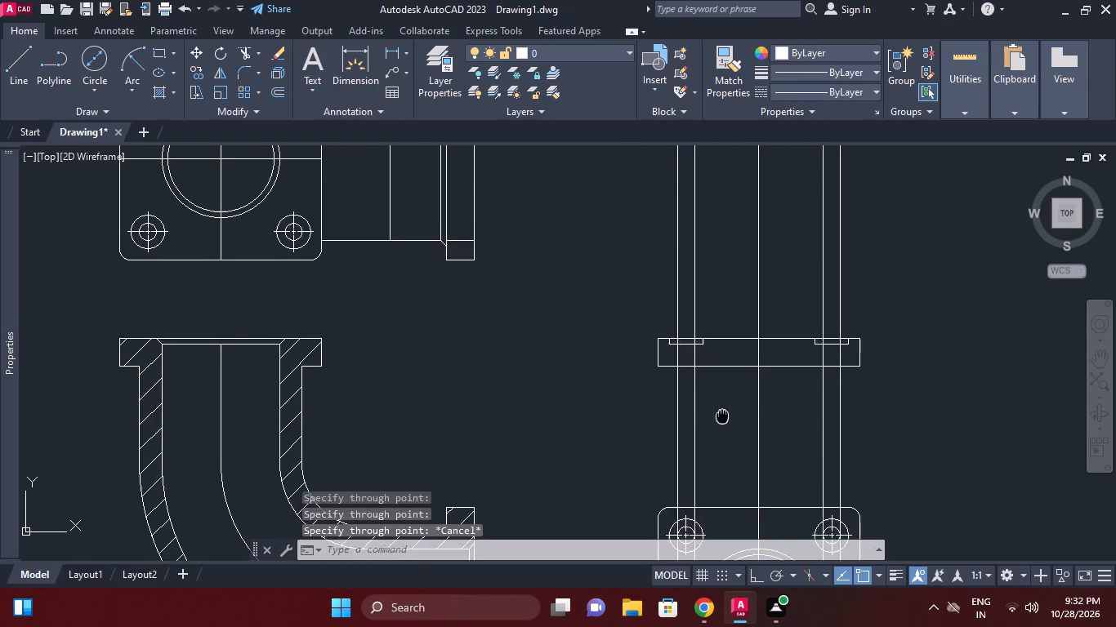
middle_click_drag(722, 415, 722, 414)
scroll(712, 393, "up", 1)
type("tr")
key("space")
left_click(697, 344)
key("space")
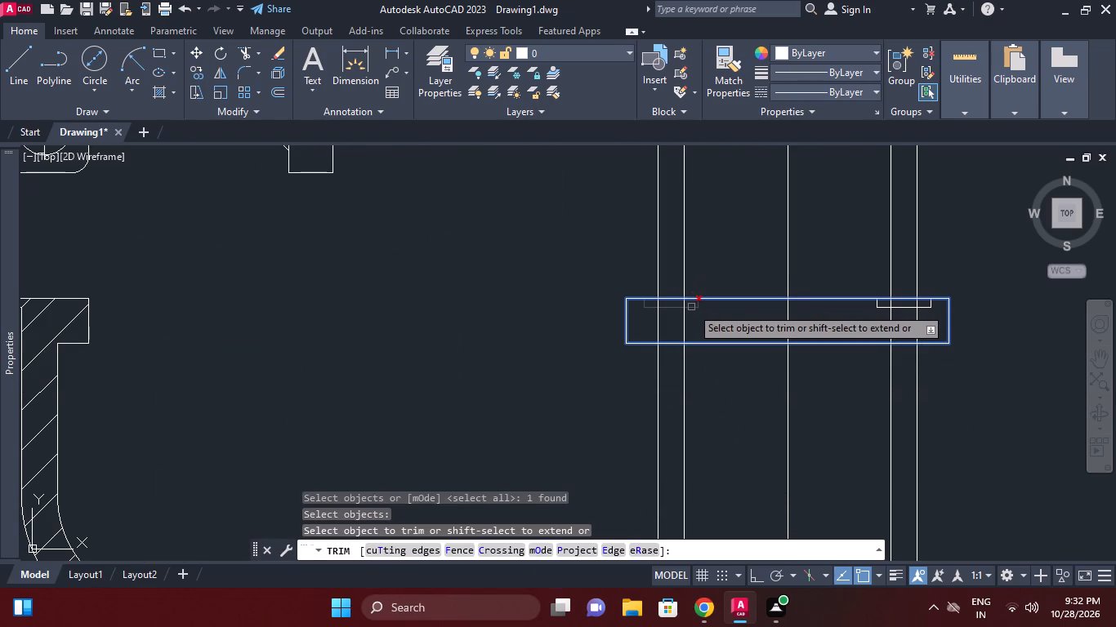
left_click(685, 289)
left_click(686, 356)
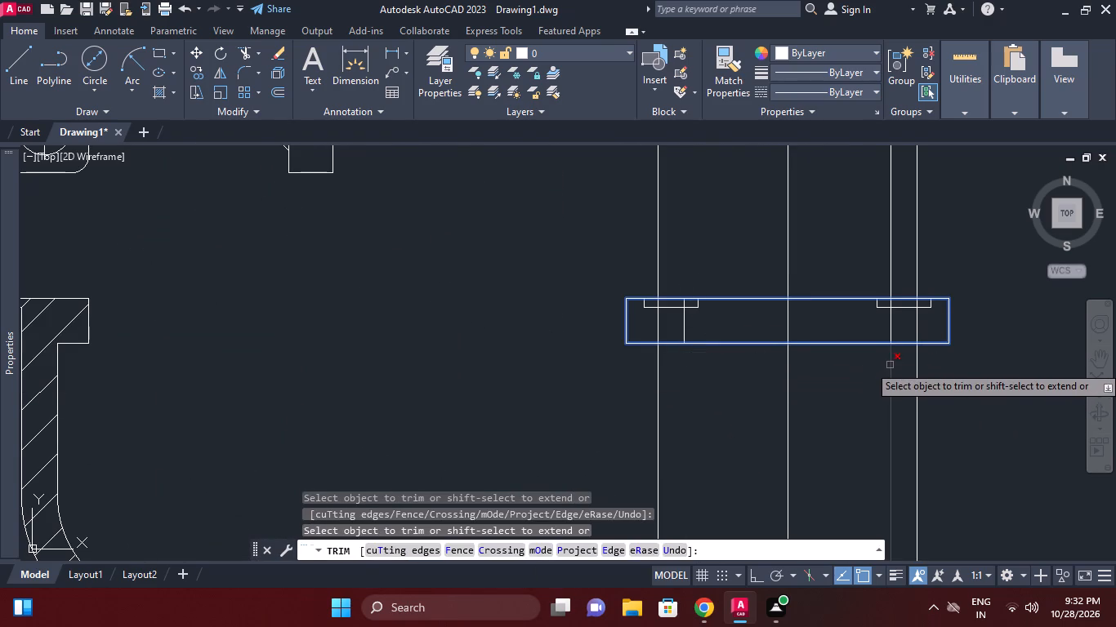
left_click(891, 364)
left_click(890, 282)
key("Escape")
Trim the bolt-hole lines nearest the centre line inside both counterbore rectangles, using each rectangle as cutting edge.
scroll(899, 313, "up", 2)
key("space")
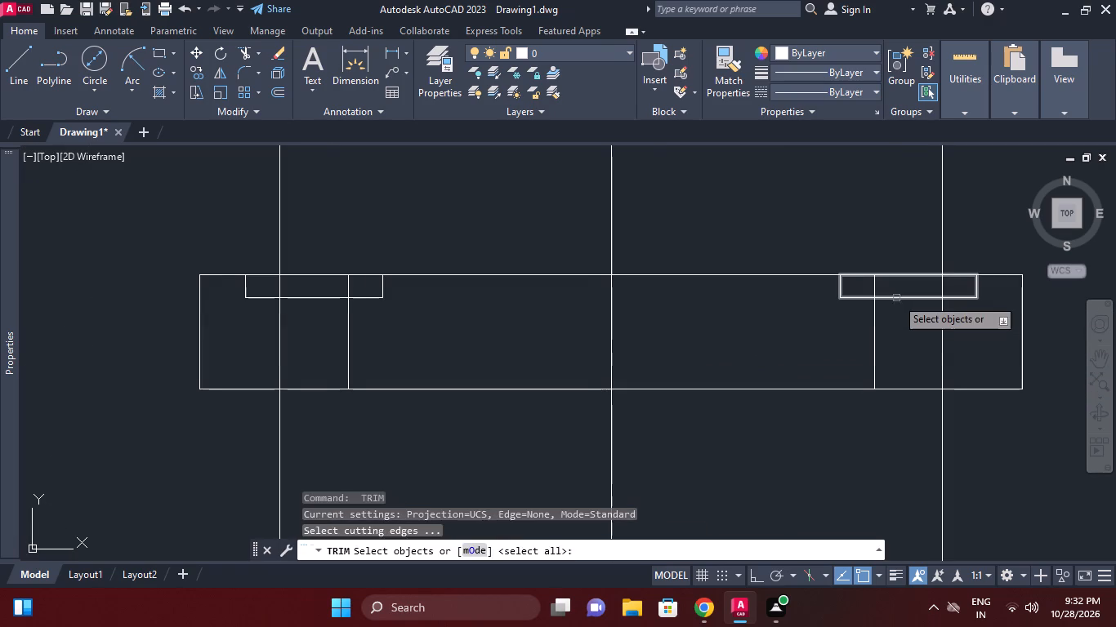
left_click(896, 296)
key("space")
left_click(875, 289)
key("space")
key("space")
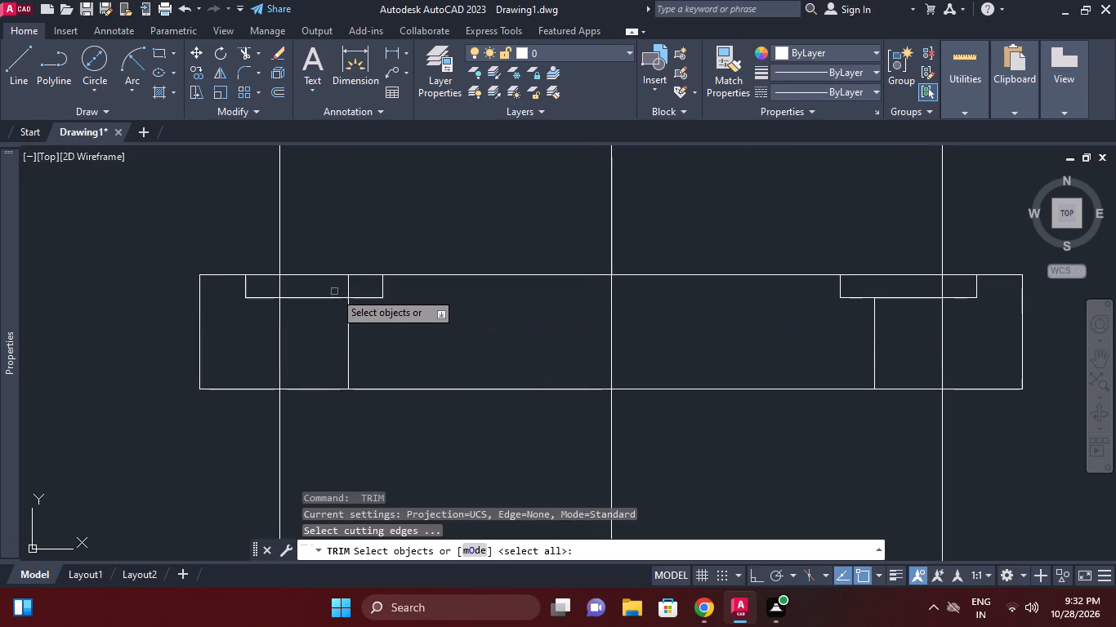
left_click(355, 297)
key("space")
left_click(350, 285)
key("Escape")
Using the square flange and both counterbores as cutting edges, trim the outermost hole lines inside the counterbores and above the right-hand one.
scroll(413, 297, "down", 1)
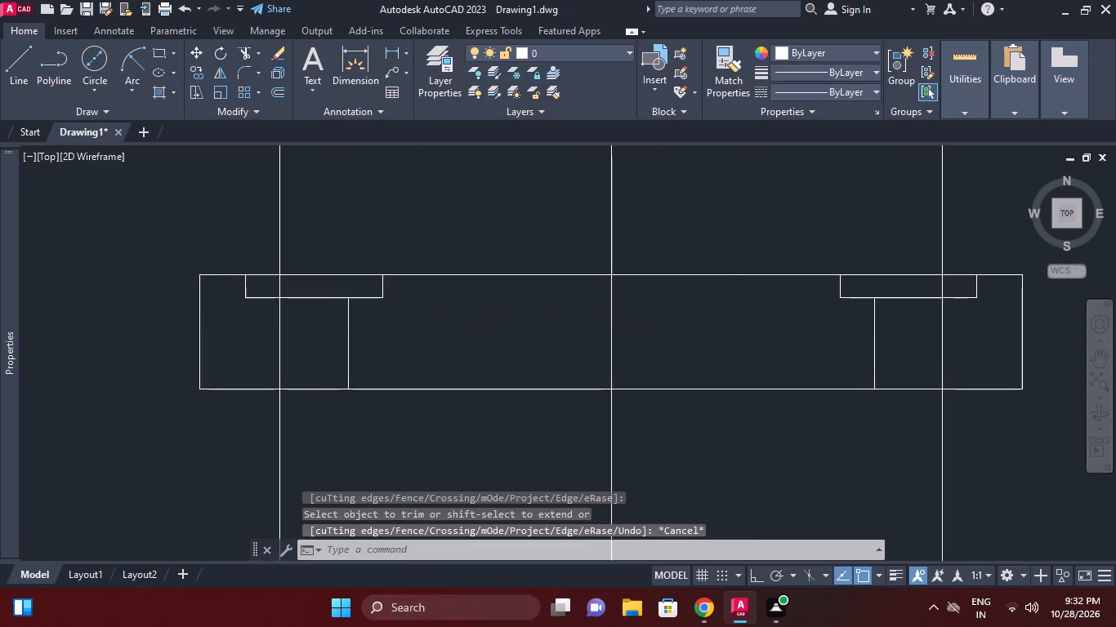
middle_click(413, 297)
middle_click_drag(413, 298, 422, 283)
scroll(413, 296, "down", 2)
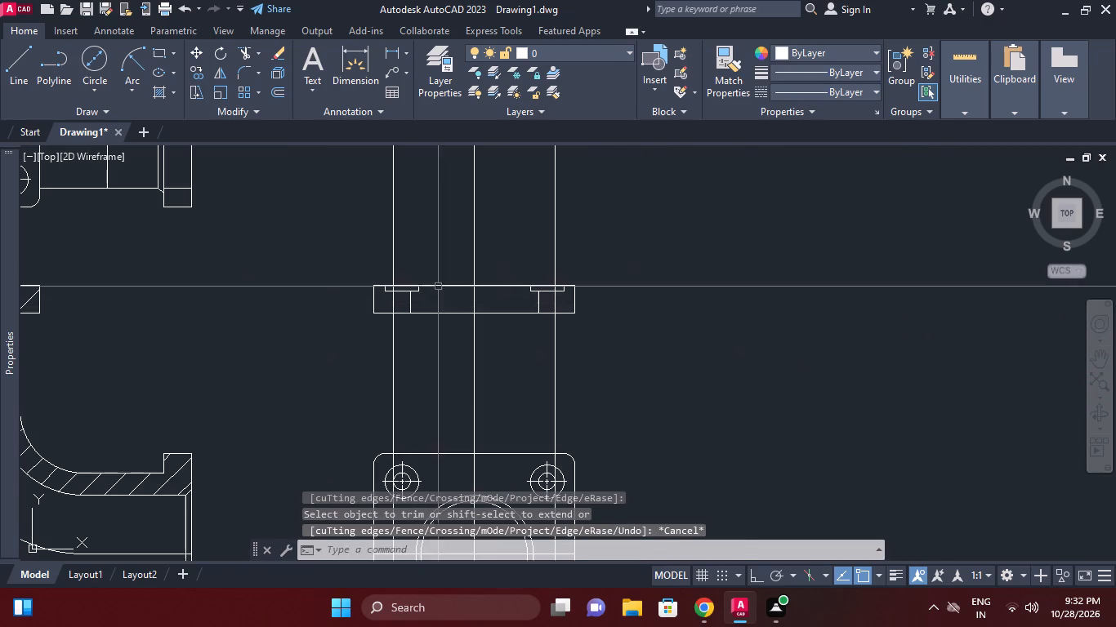
middle_click_drag(418, 435, 428, 348)
scroll(408, 385, "up", 1)
key("t")
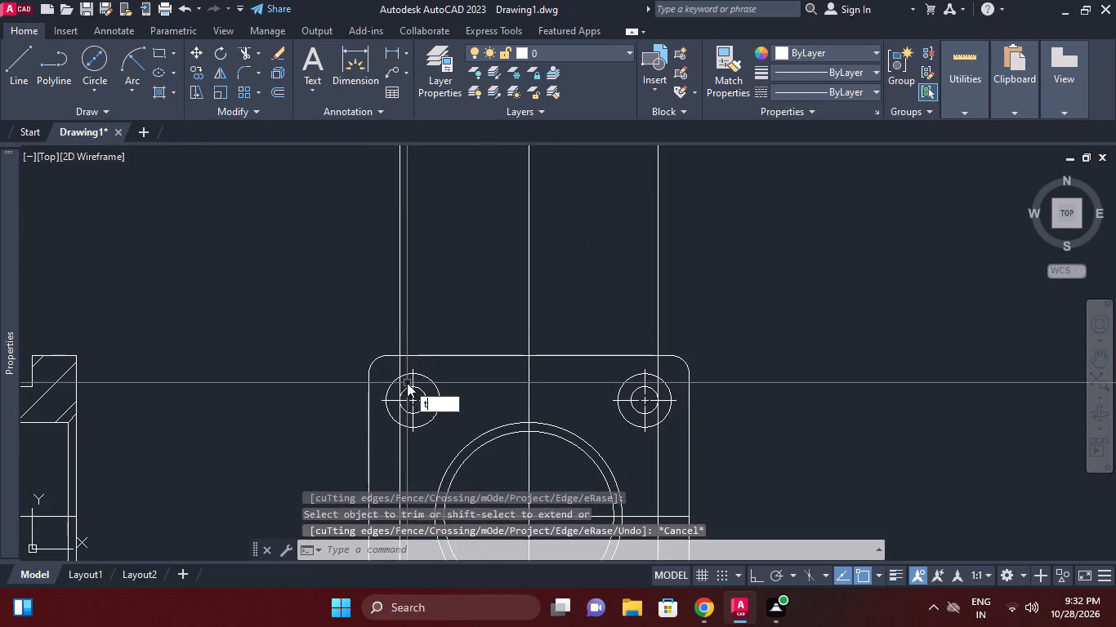
key("r")
key("space")
left_click(420, 353)
scroll(475, 322, "down", 1)
middle_click_drag(475, 330, 485, 383)
left_click(459, 399)
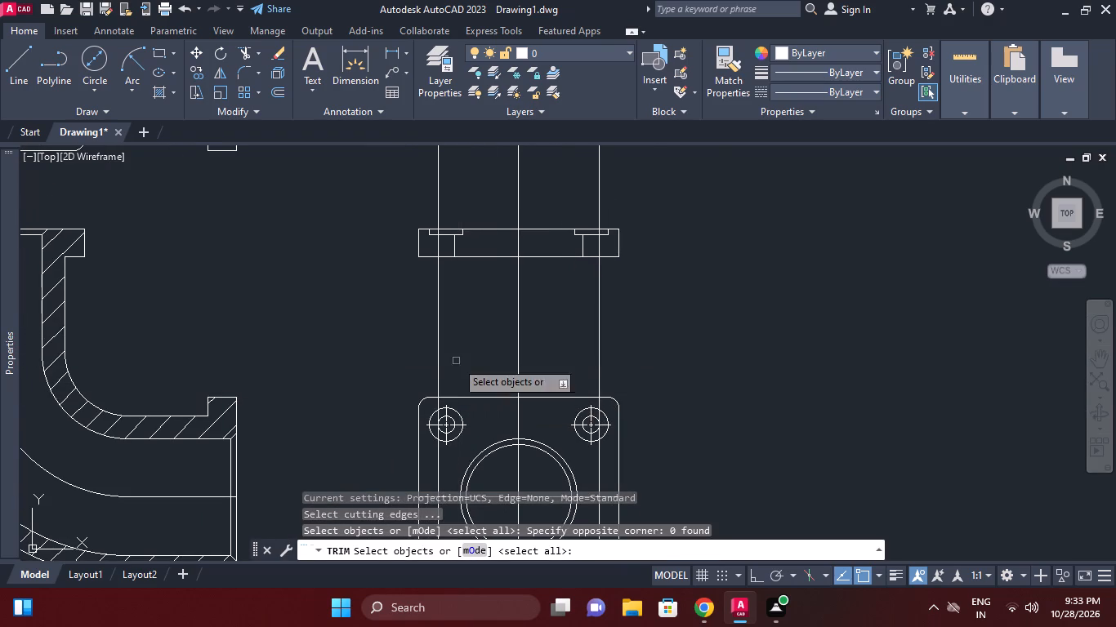
left_click(482, 395)
scroll(403, 218, "up", 1)
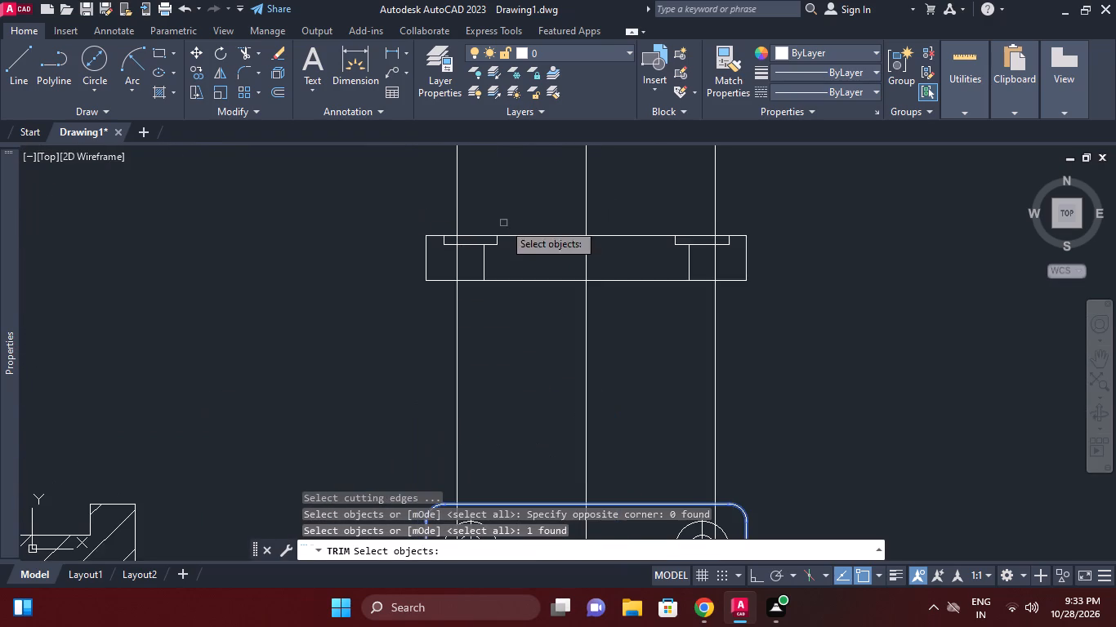
left_click(477, 247)
left_click(703, 246)
key("space")
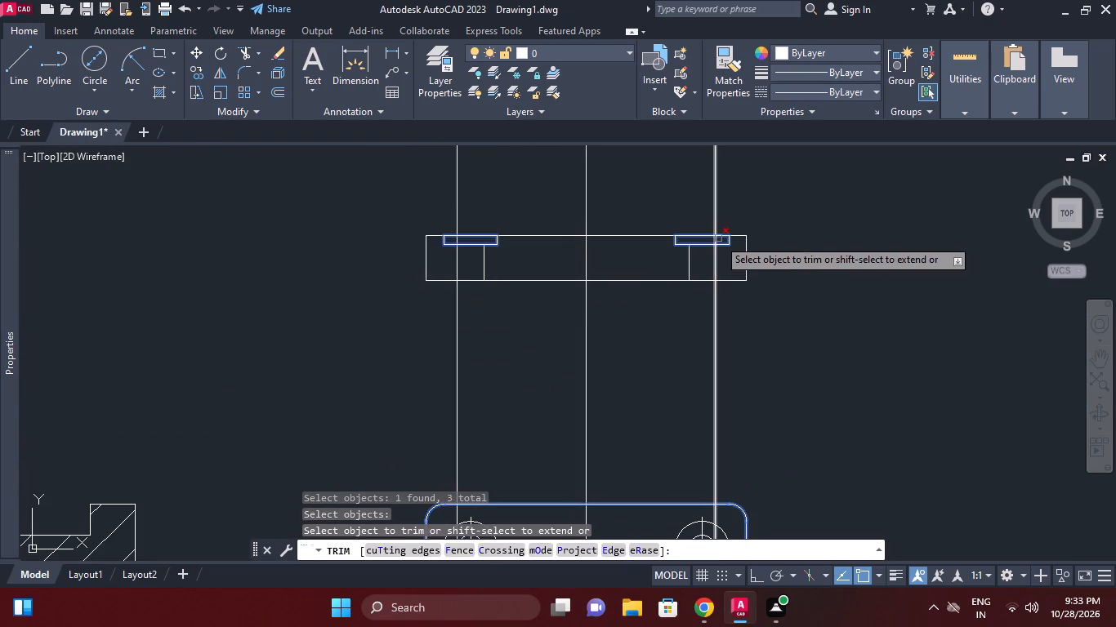
left_click(718, 204)
scroll(714, 238, "up", 2)
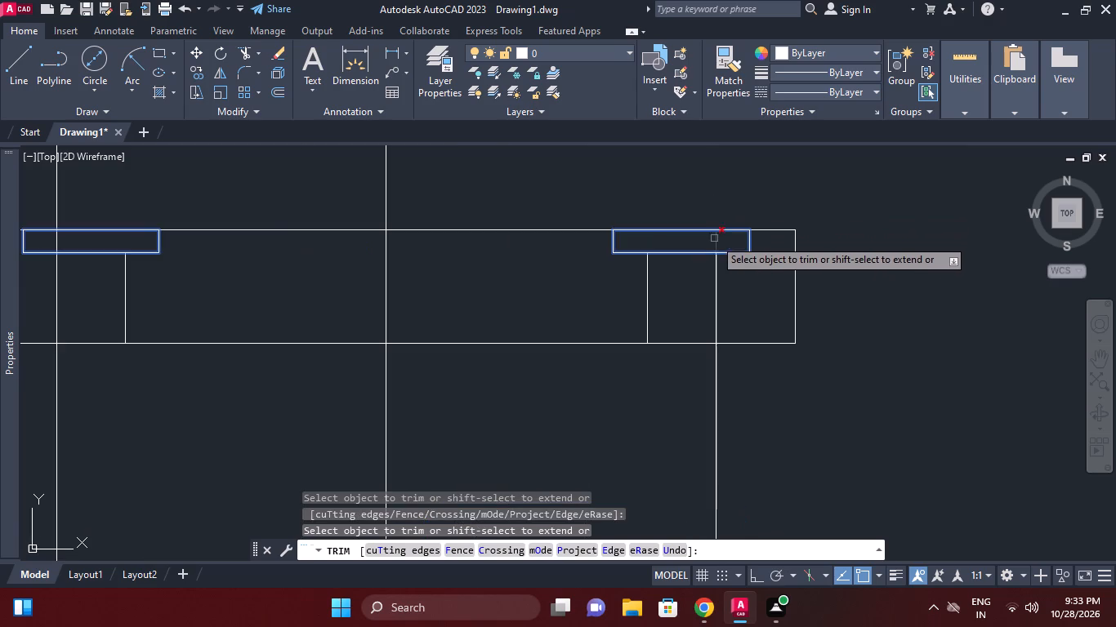
left_click(714, 240)
scroll(714, 241, "down", 1)
scroll(297, 248, "up", 1)
left_click(309, 237)
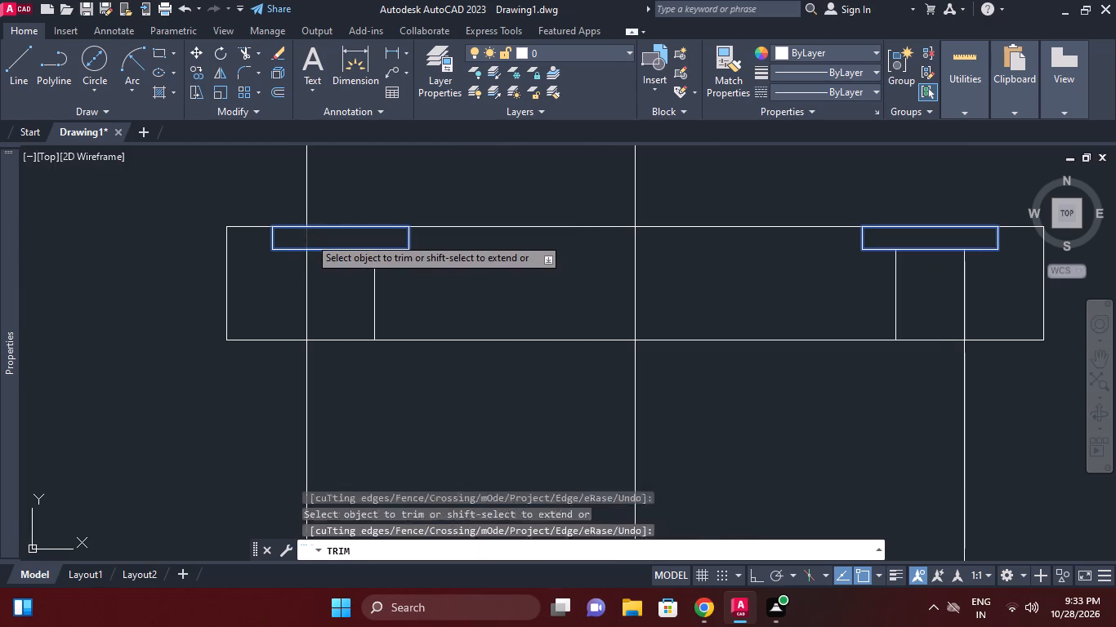
Trim the two outer bolt-hole construction lines inside the square flange of the side view, using its outline as cutting edge.
scroll(309, 237, "down", 4)
middle_click_drag(403, 278, 418, 255)
scroll(302, 360, "up", 2)
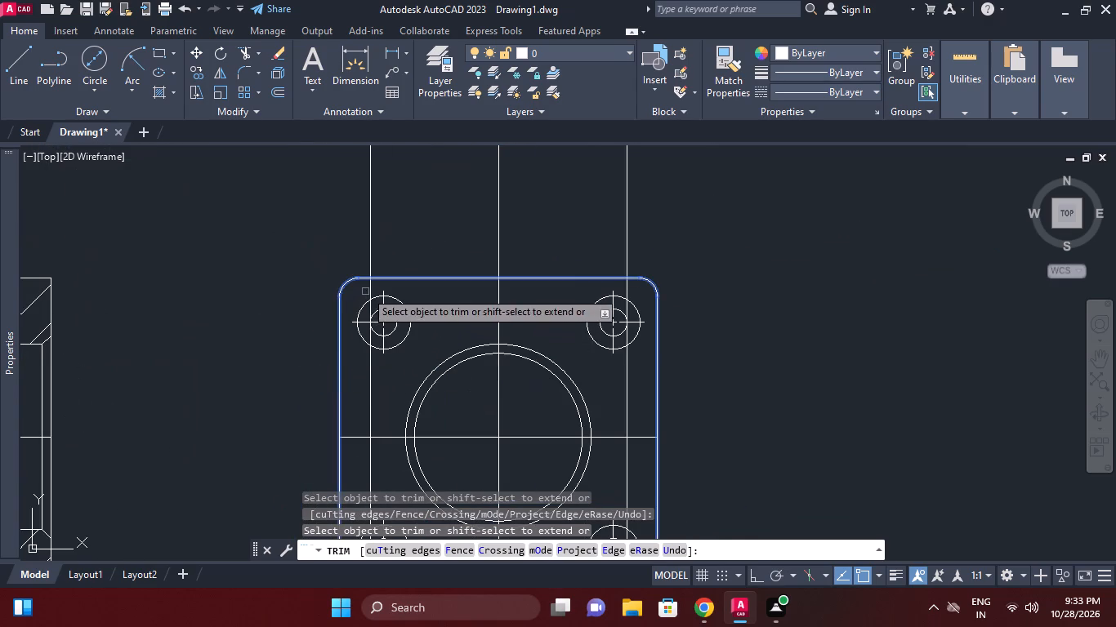
left_click(365, 291)
left_click(382, 286)
left_click(627, 291)
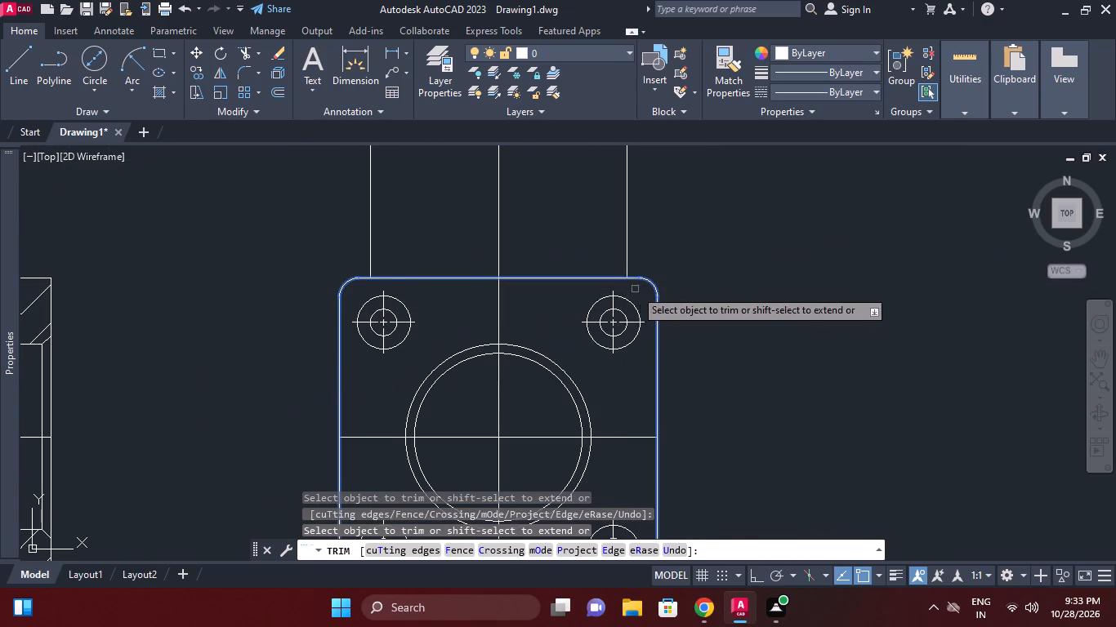
scroll(670, 308, "down", 2)
middle_click_drag(672, 316, 672, 331)
key("Escape")
Erase the leftover bolt-hole line above the left counterbore of the side view's projected top flange.
scroll(583, 209, "up", 2)
left_click(557, 193)
left_click(489, 185)
key("e")
key("space")
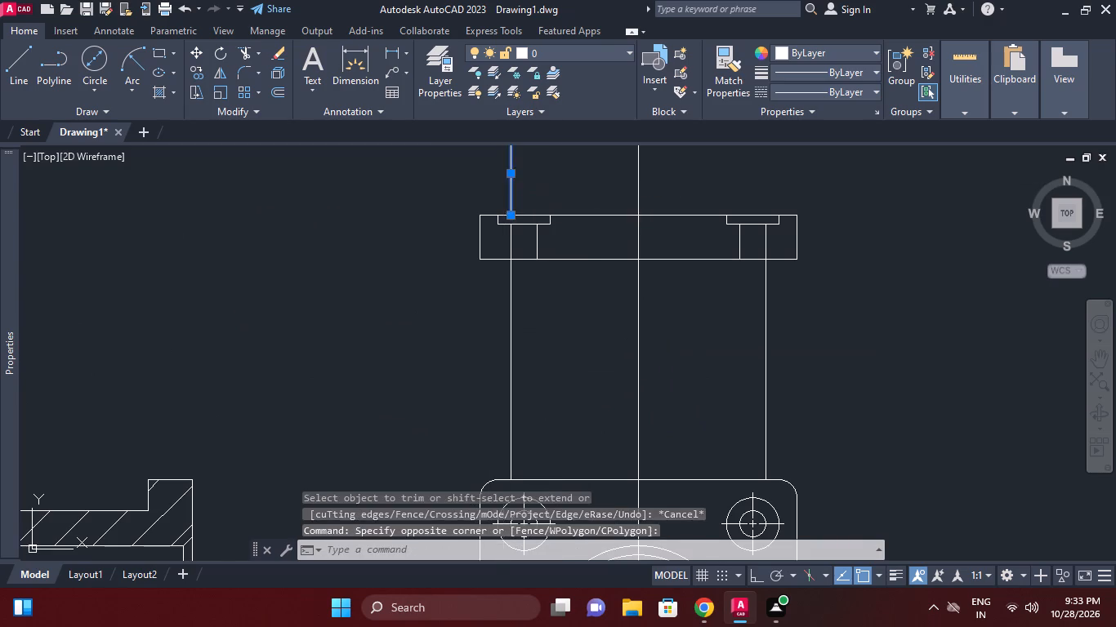
Erase the two leftover lines below the side view's square flange and the long vertical construction line through its centre.
scroll(624, 242, "down", 1)
middle_click(624, 242)
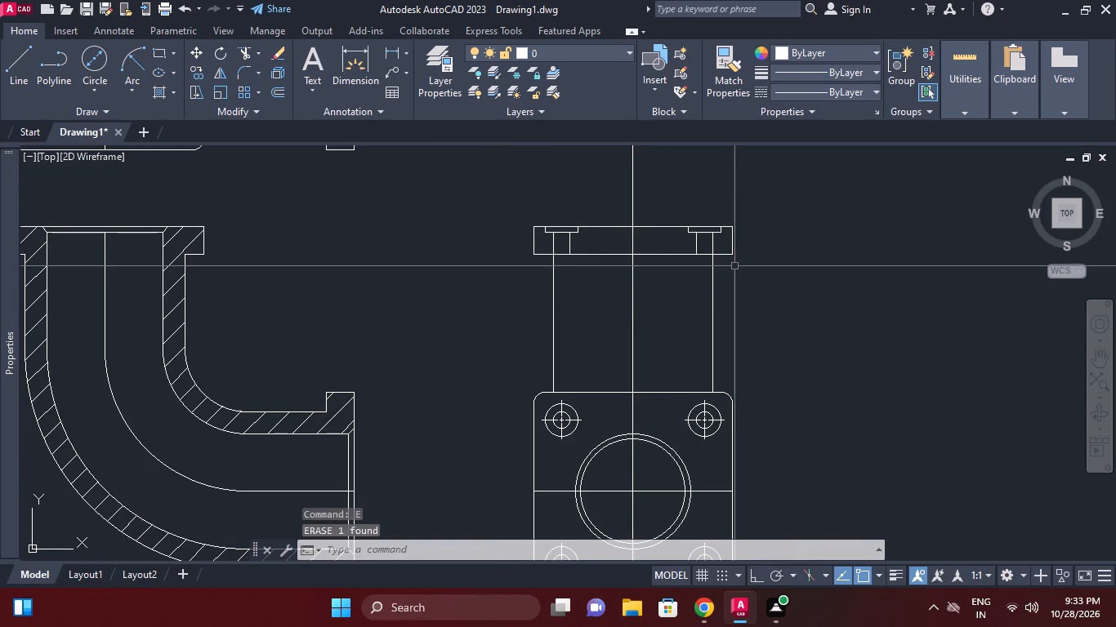
middle_click_drag(739, 300, 743, 282)
scroll(739, 300, "down", 2)
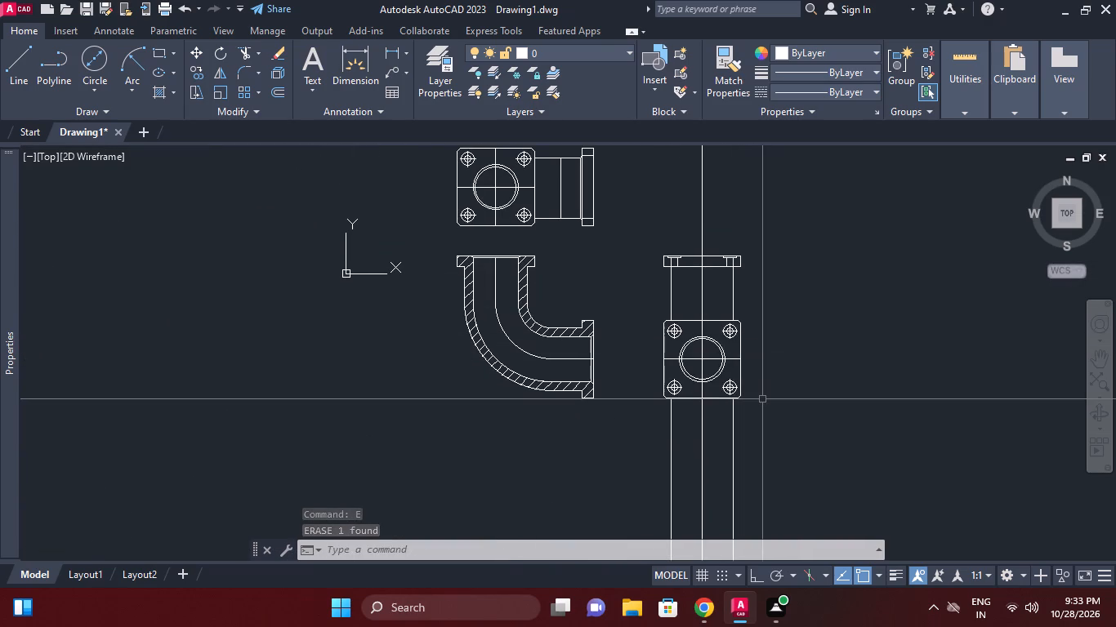
middle_click(762, 399)
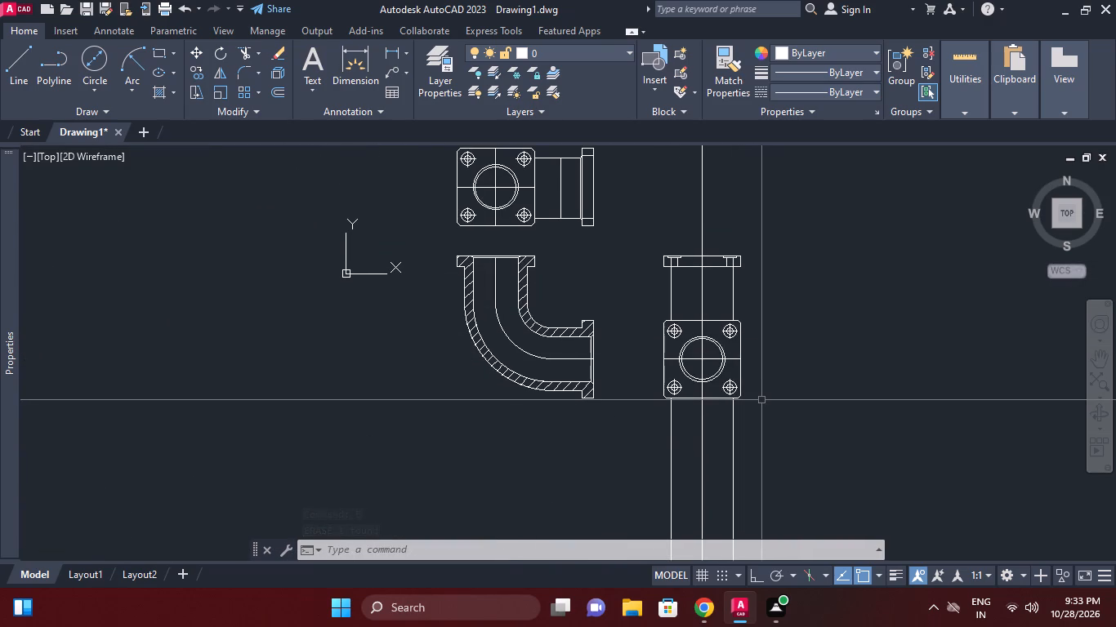
scroll(761, 401, "down", 1)
left_click(766, 436)
left_click(671, 417)
left_click(790, 244)
left_click(713, 211)
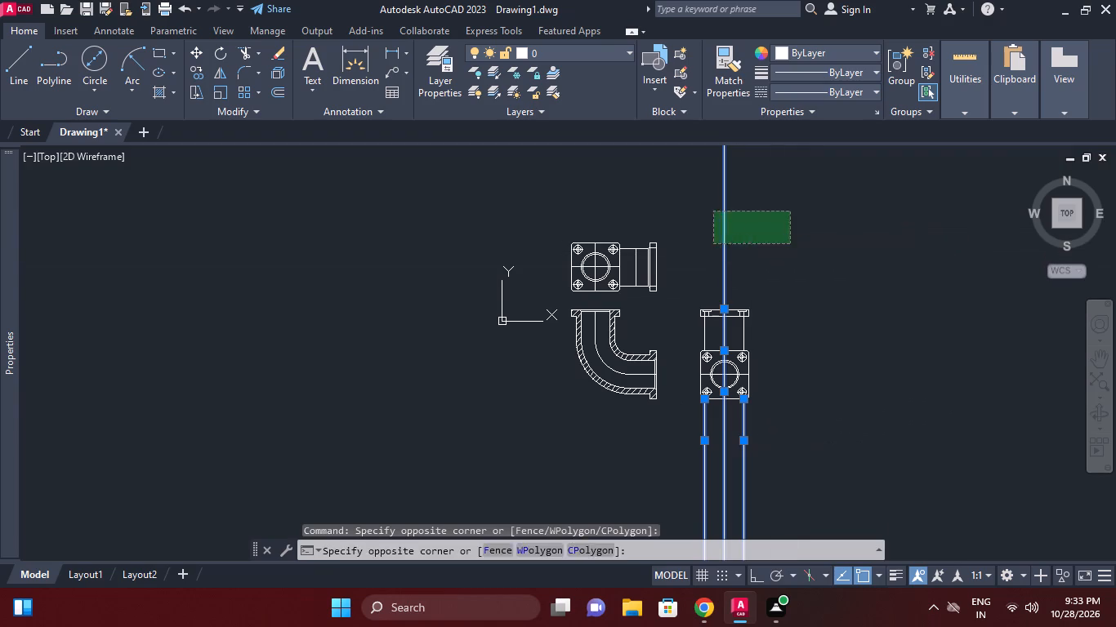
right_click(712, 211)
left_click(754, 295)
Set the colour of the horizontal and vertical centre lines of the side view's square flange to red.
scroll(715, 386, "up", 1)
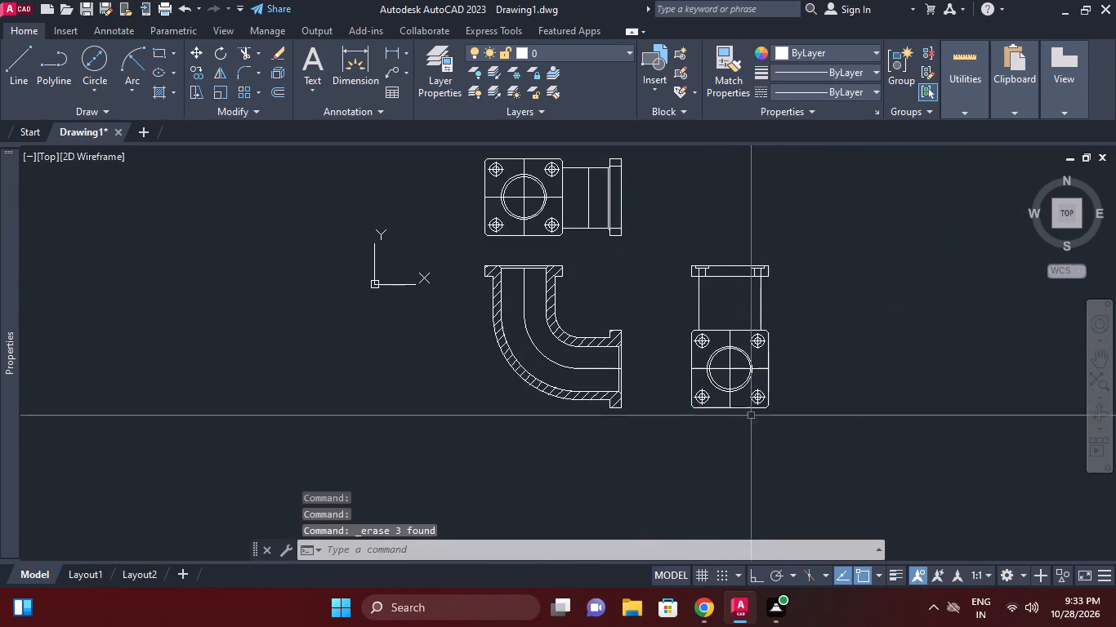
middle_click_drag(713, 359, 735, 410)
scroll(757, 418, "up", 2)
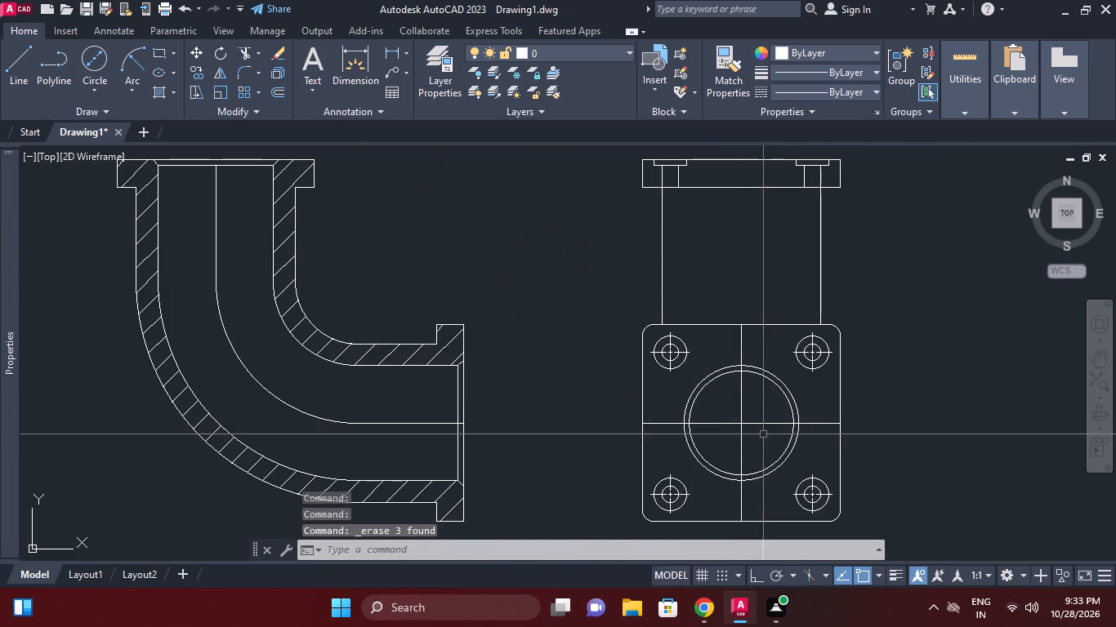
left_click(763, 434)
left_click(743, 414)
left_click(742, 404)
left_click(846, 54)
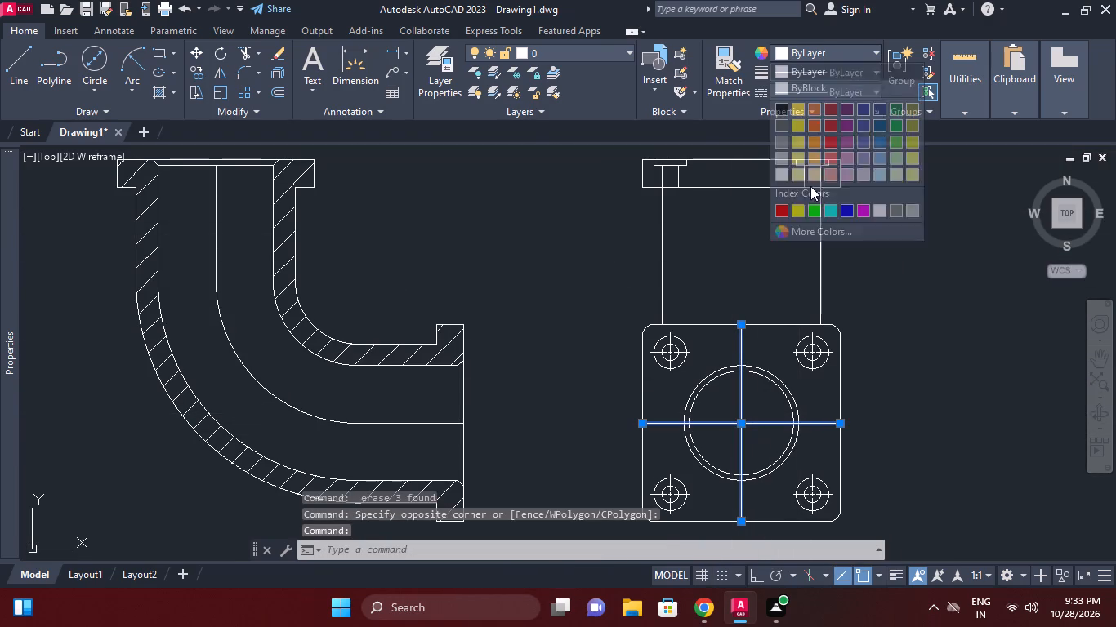
left_click(779, 213)
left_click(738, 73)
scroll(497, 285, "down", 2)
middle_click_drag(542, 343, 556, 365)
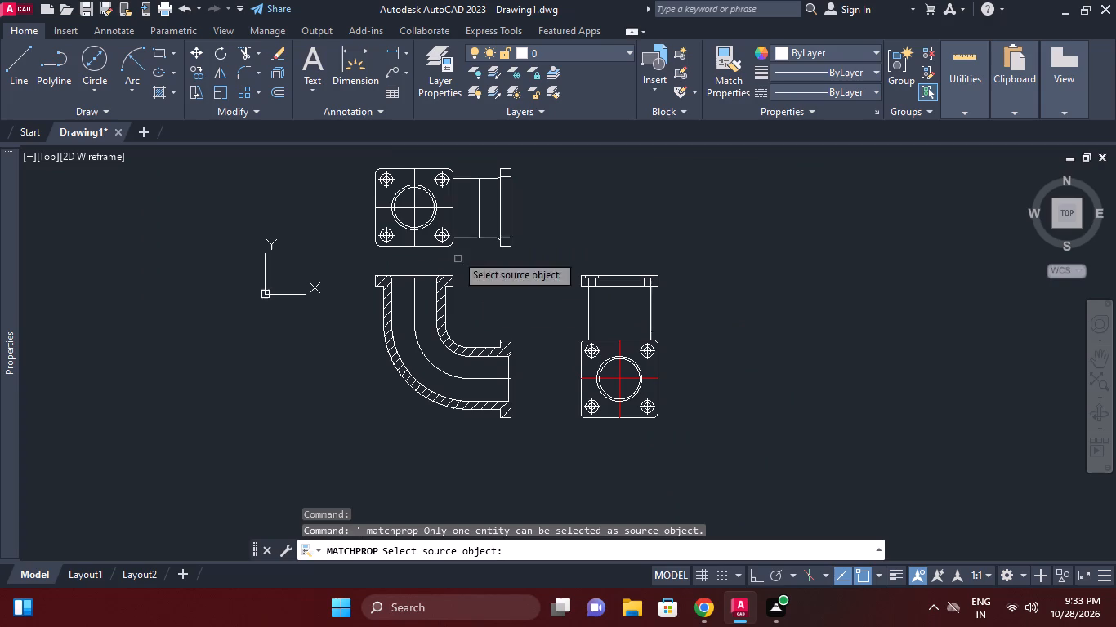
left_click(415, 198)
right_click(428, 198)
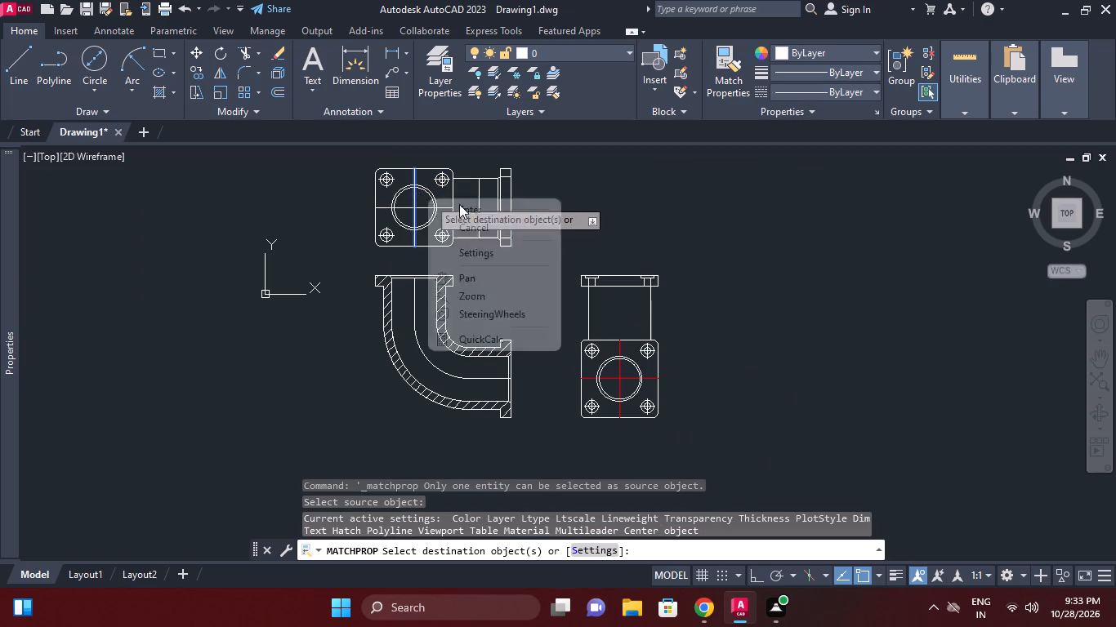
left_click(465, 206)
Match the side view's red centre-line properties onto the front section's arc and straight centre lines and the top view's square-flange centre lines.
right_click(466, 207)
left_click(484, 217)
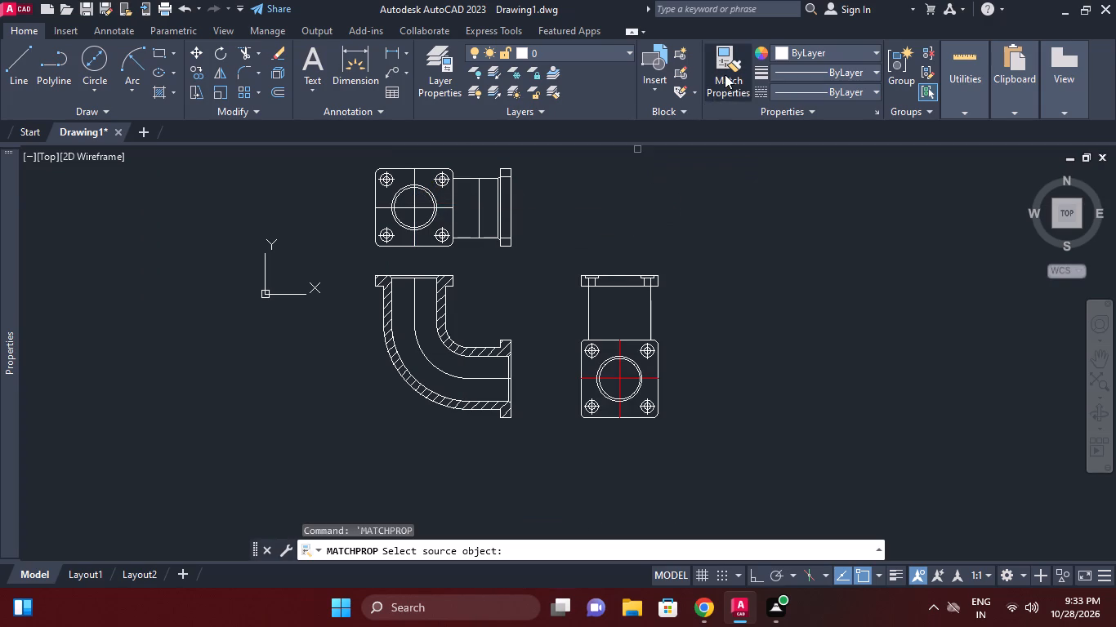
left_click(725, 74)
left_click(628, 377)
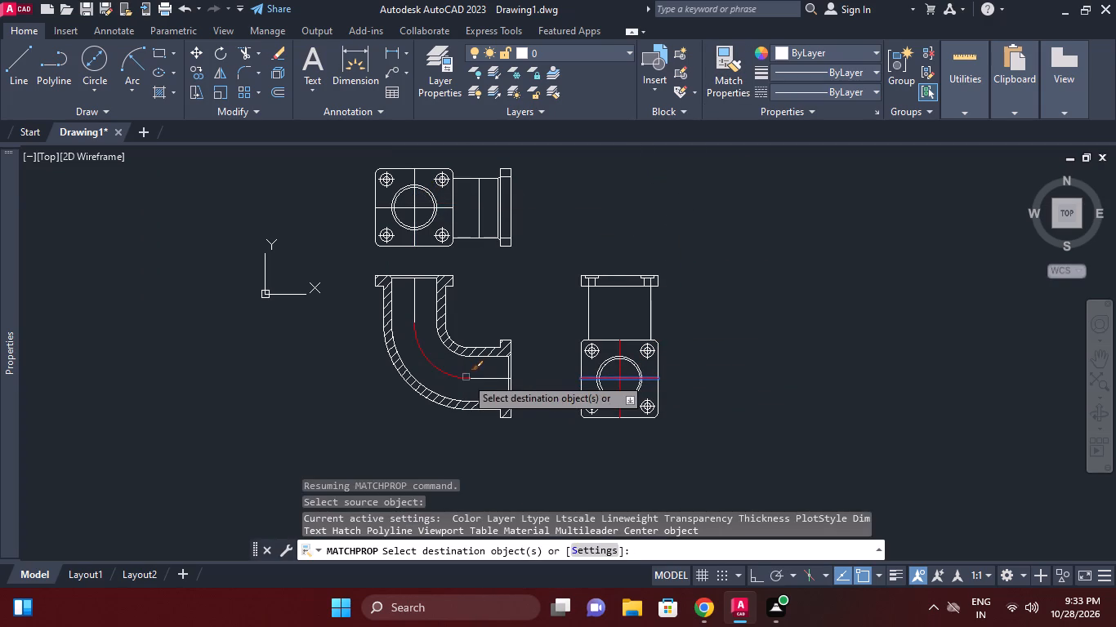
left_click(466, 377)
left_click(413, 310)
left_click(484, 383)
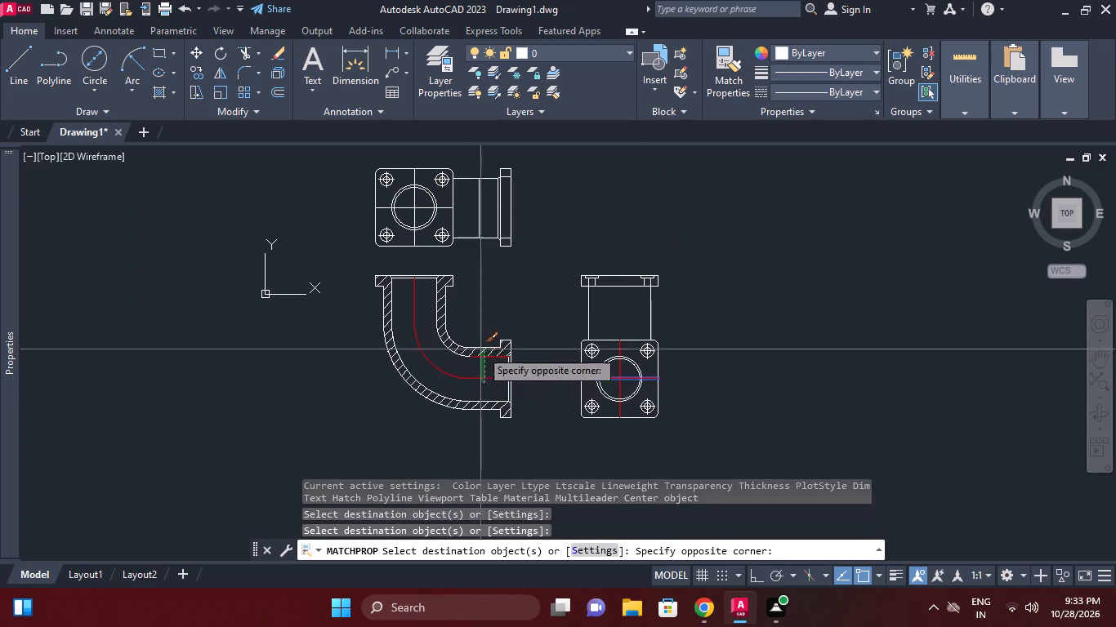
left_click(475, 374)
left_click(417, 204)
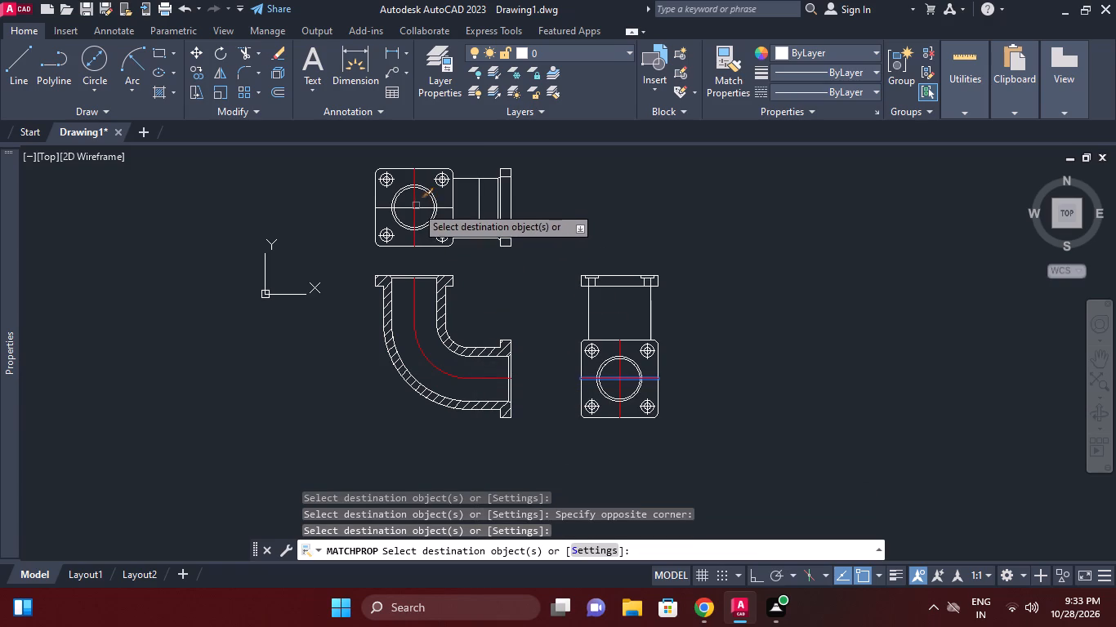
left_click(407, 207)
middle_click_drag(584, 318, 594, 321)
scroll(584, 318, "down", 1)
key("Escape")
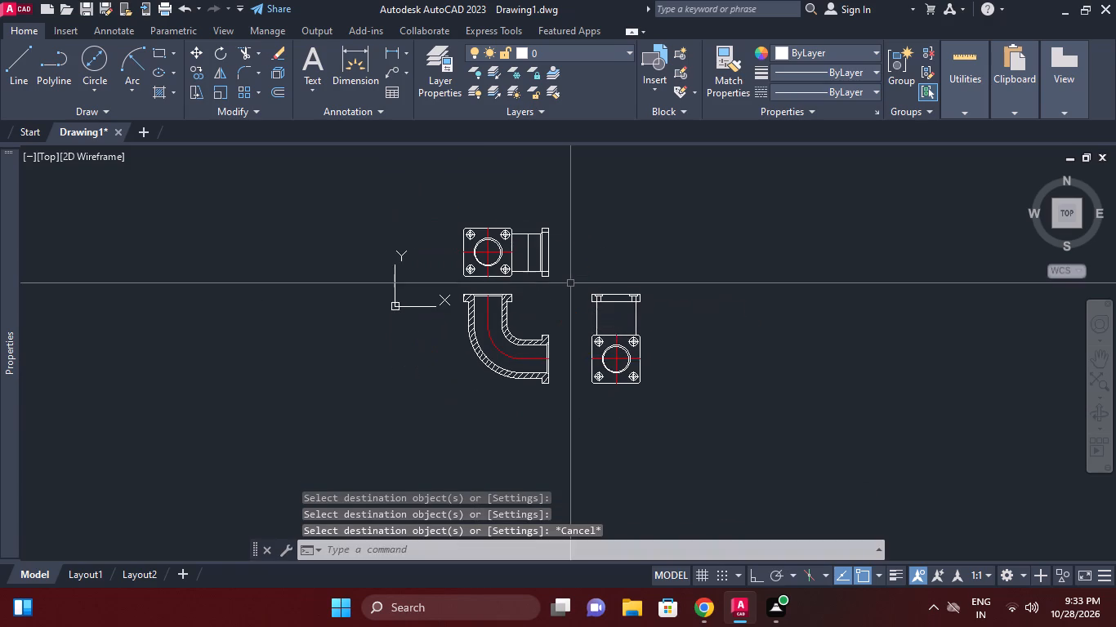
Move the entire side view slightly closer to the front section.
left_click(569, 282)
left_click(664, 407)
key("m")
key("space")
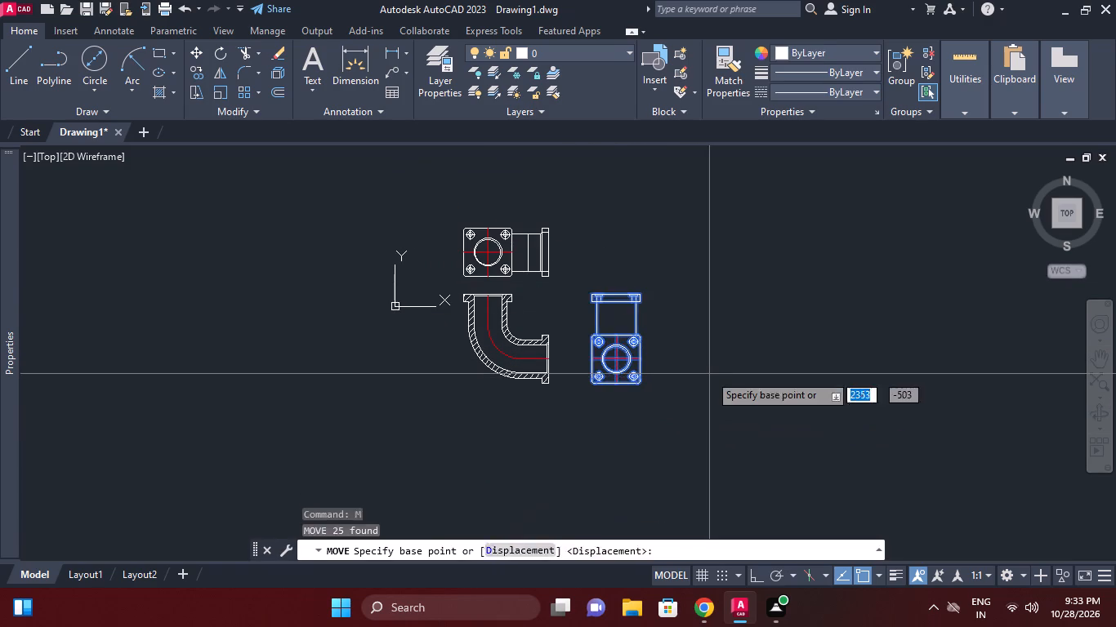
left_click(709, 374)
left_click(706, 375)
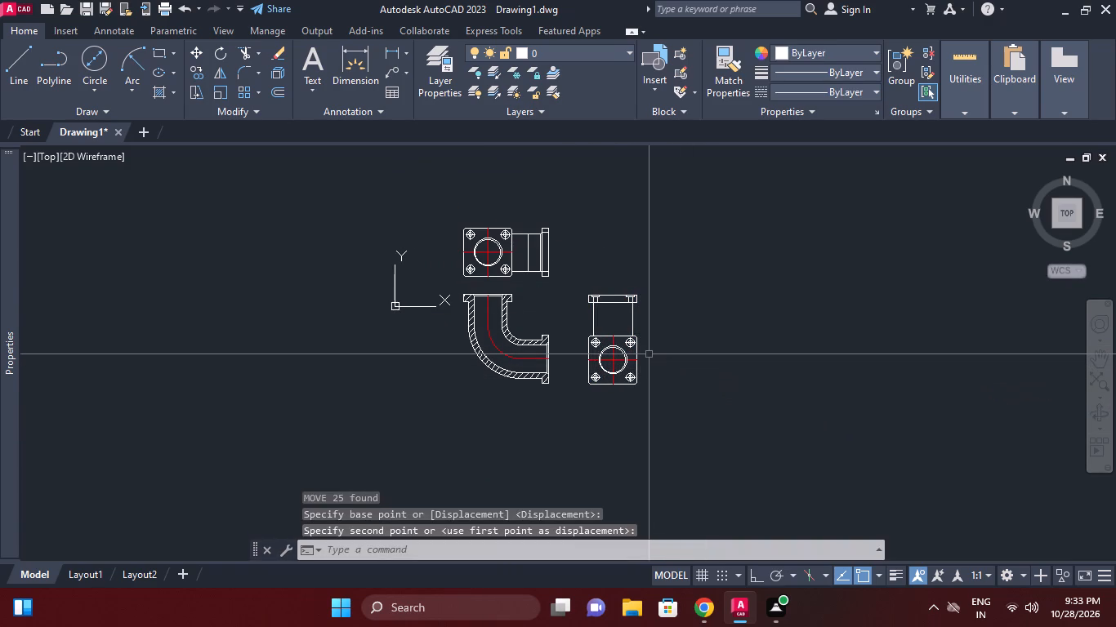
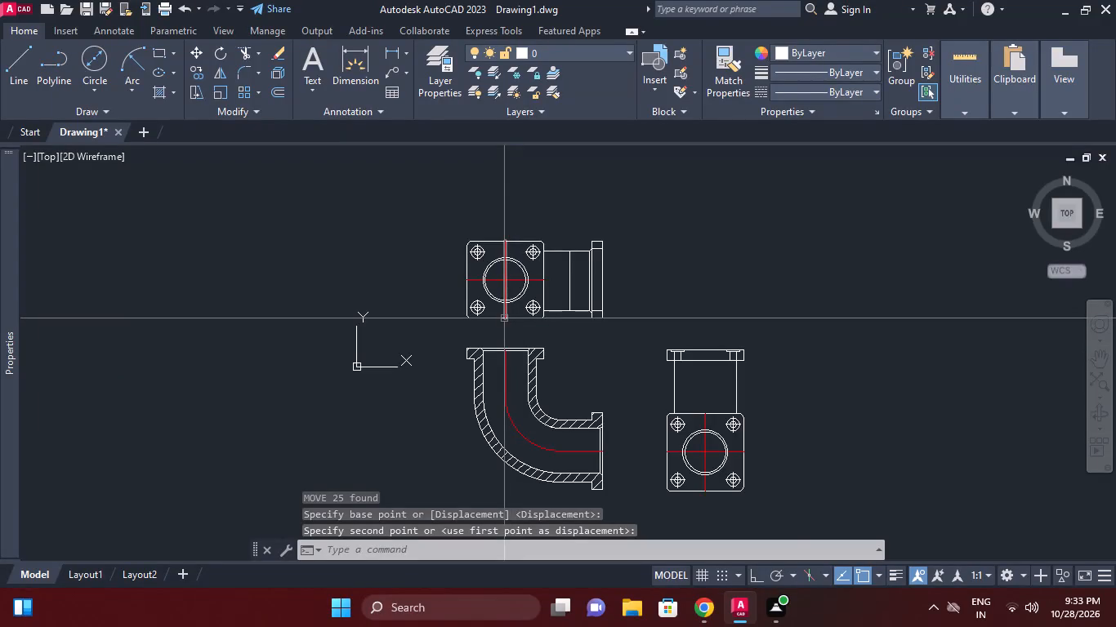
Add a vertical linear dimension between the two left bolt-hole centre lines of the top view's square flange, placed outside the flange.
type("dli")
scroll(504, 318, "up", 1)
key("space")
scroll(436, 292, "up", 1)
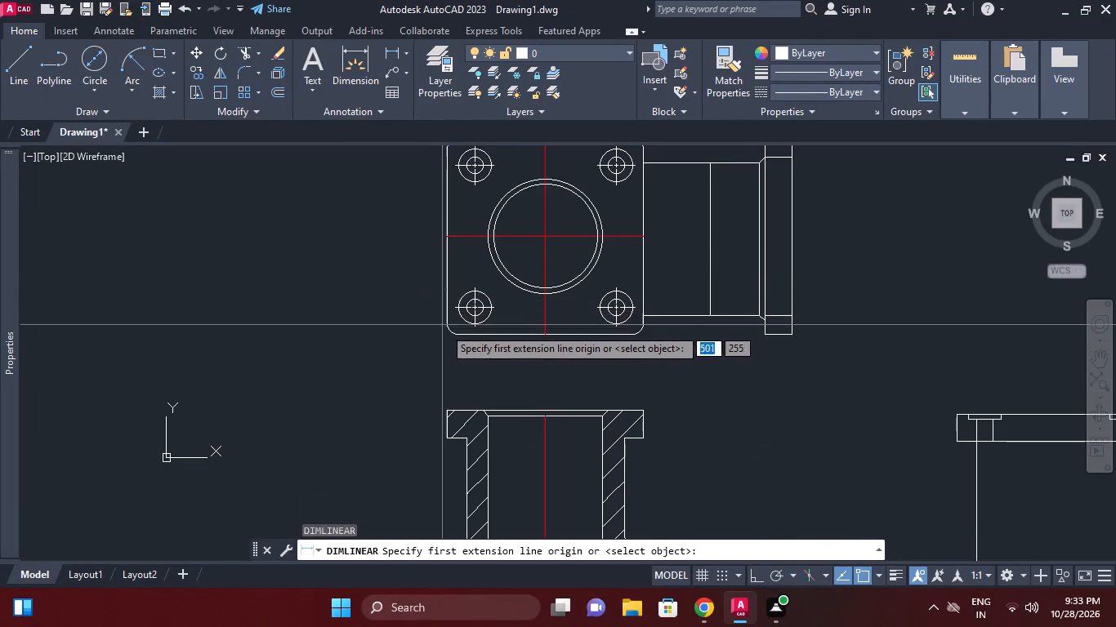
scroll(449, 320, "up", 1)
left_click(458, 301)
middle_click_drag(542, 318, 585, 416)
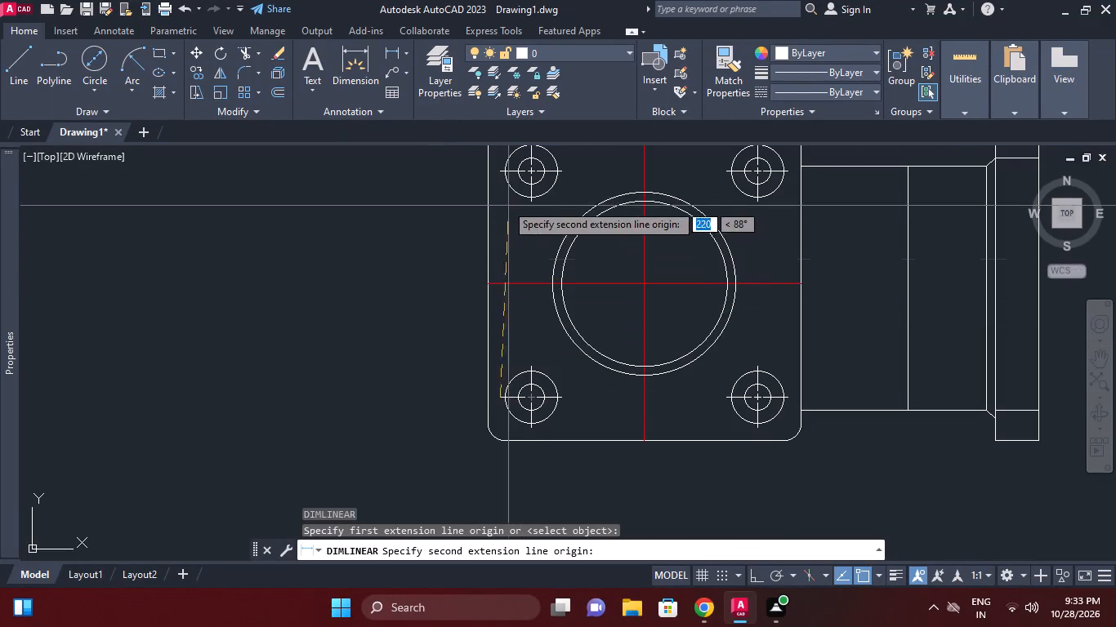
left_click(502, 171)
left_click(449, 255)
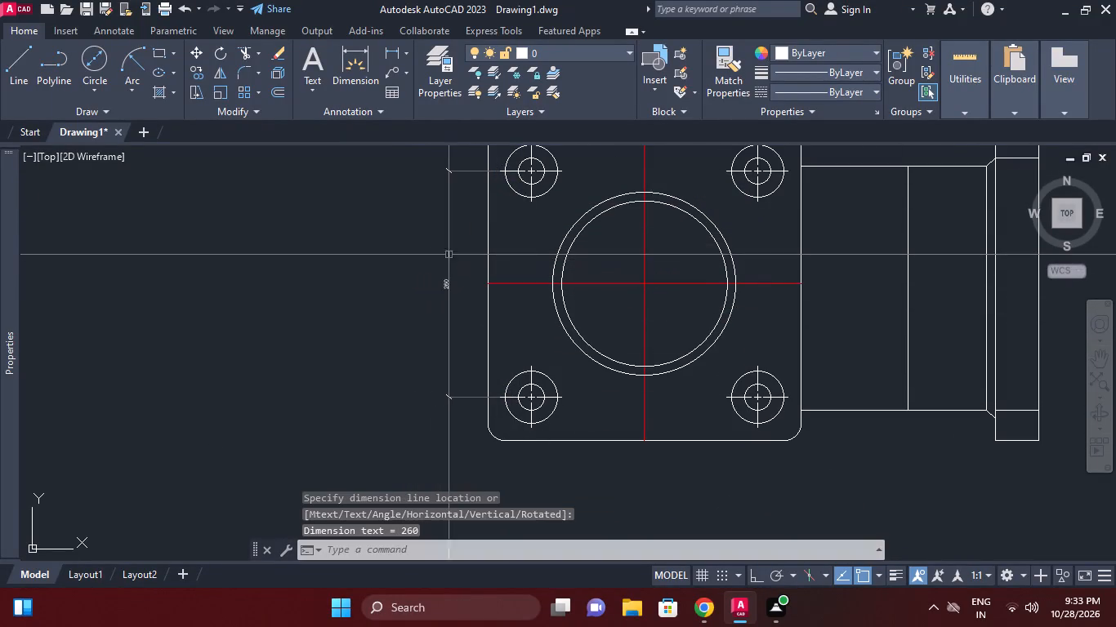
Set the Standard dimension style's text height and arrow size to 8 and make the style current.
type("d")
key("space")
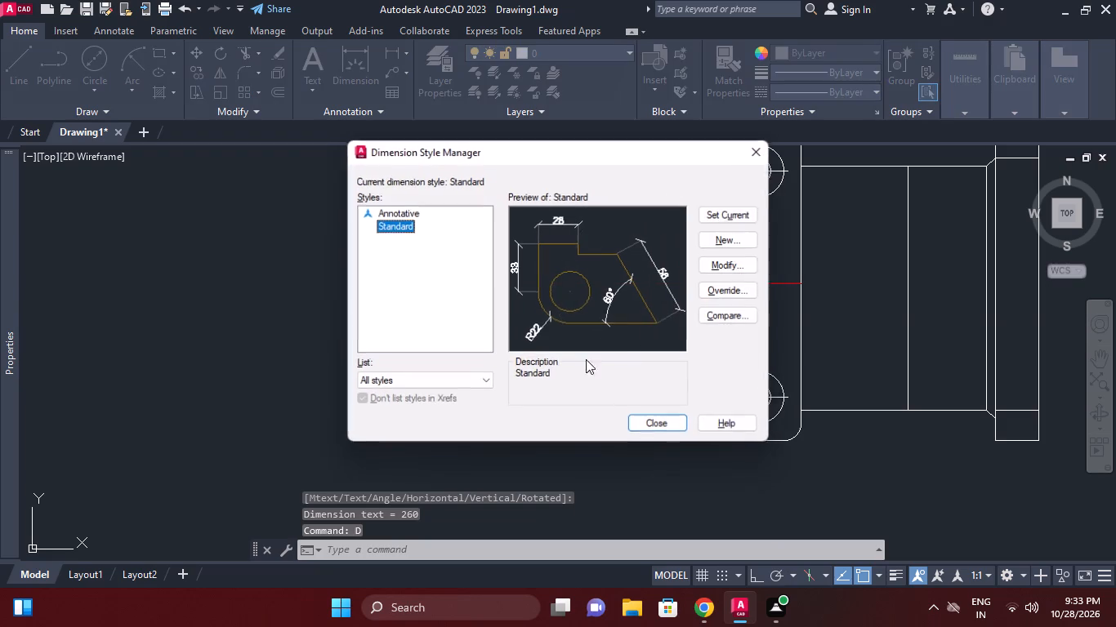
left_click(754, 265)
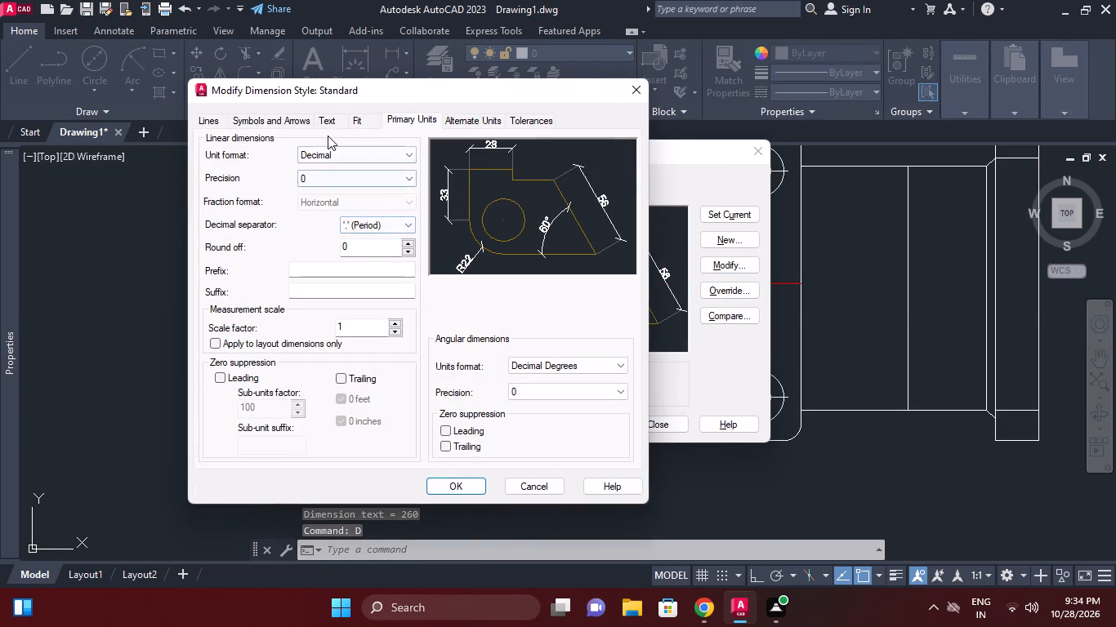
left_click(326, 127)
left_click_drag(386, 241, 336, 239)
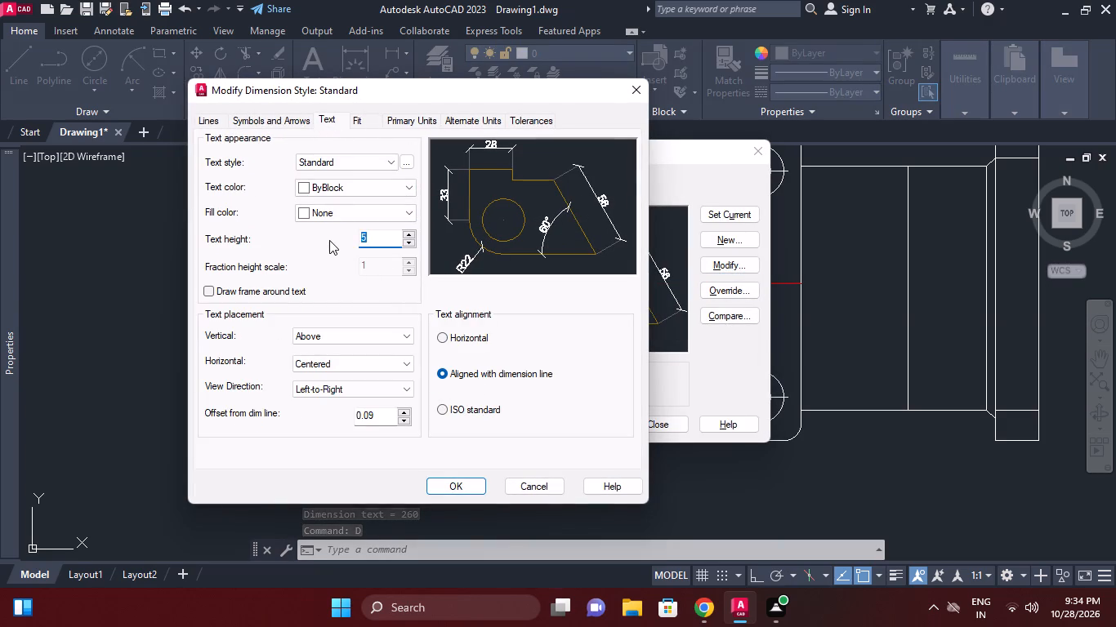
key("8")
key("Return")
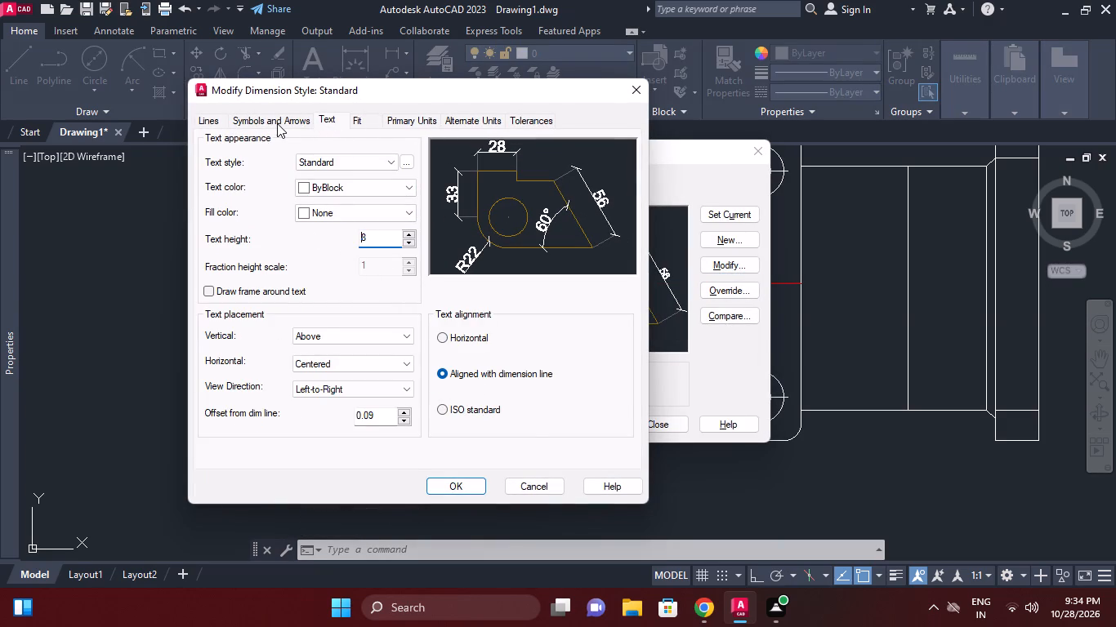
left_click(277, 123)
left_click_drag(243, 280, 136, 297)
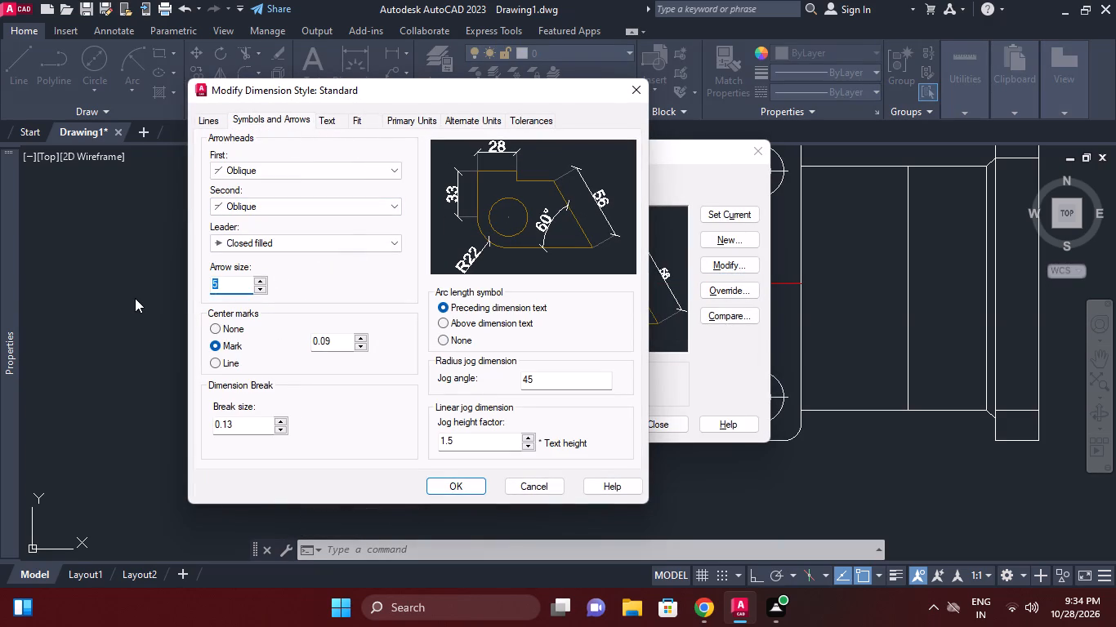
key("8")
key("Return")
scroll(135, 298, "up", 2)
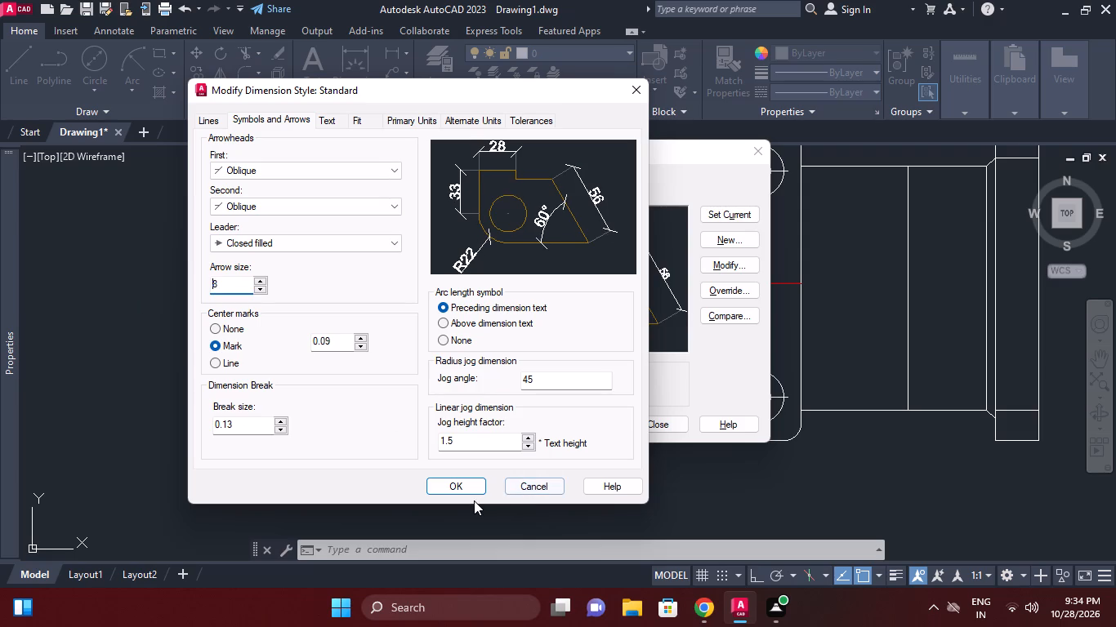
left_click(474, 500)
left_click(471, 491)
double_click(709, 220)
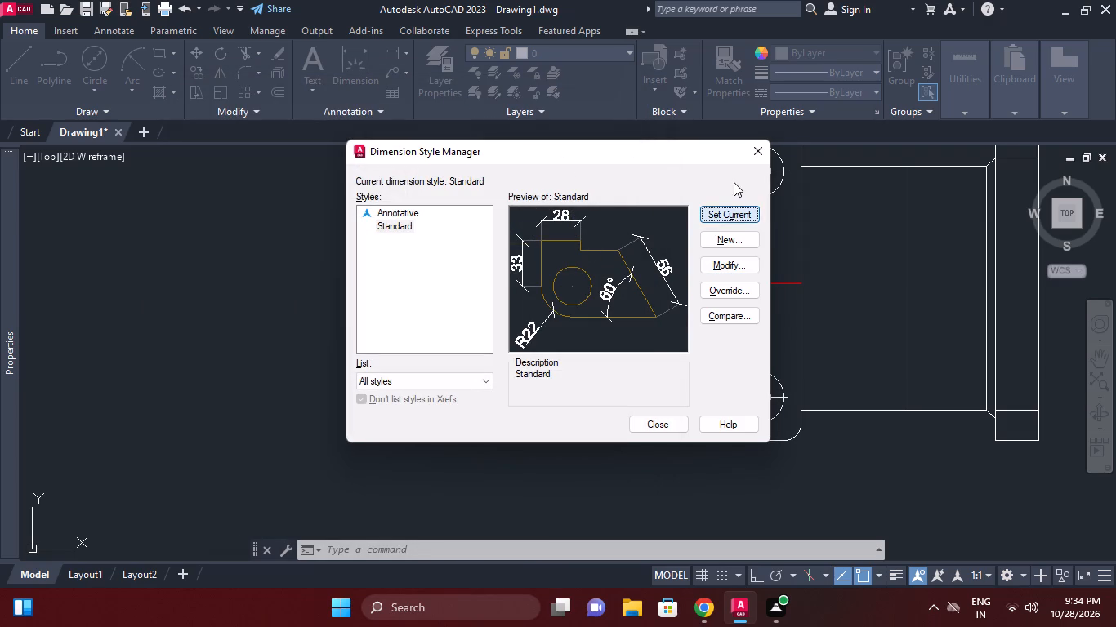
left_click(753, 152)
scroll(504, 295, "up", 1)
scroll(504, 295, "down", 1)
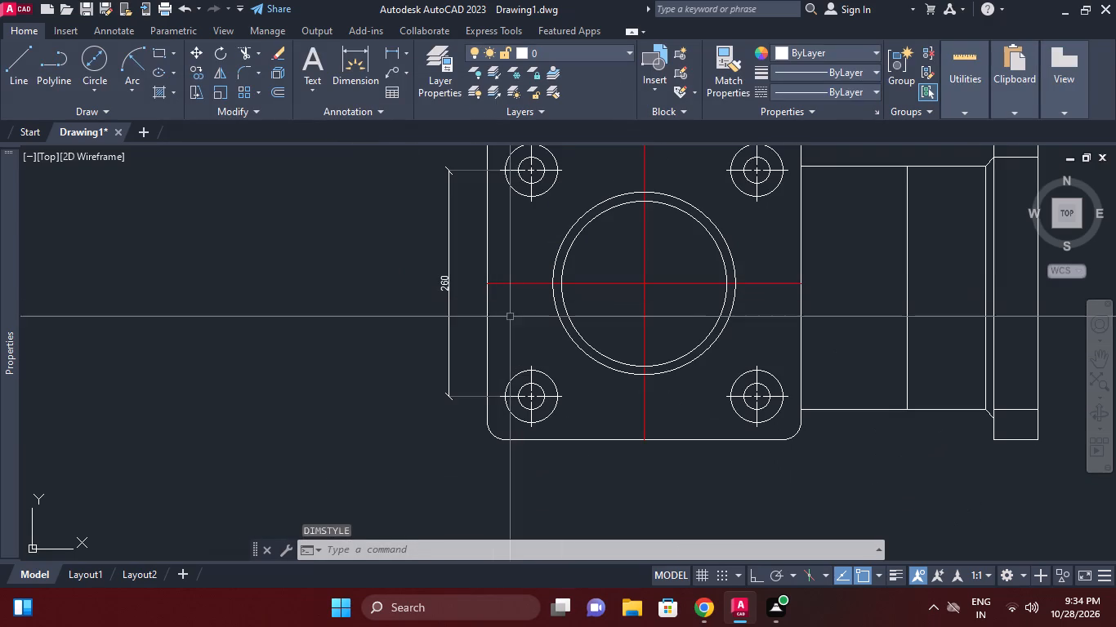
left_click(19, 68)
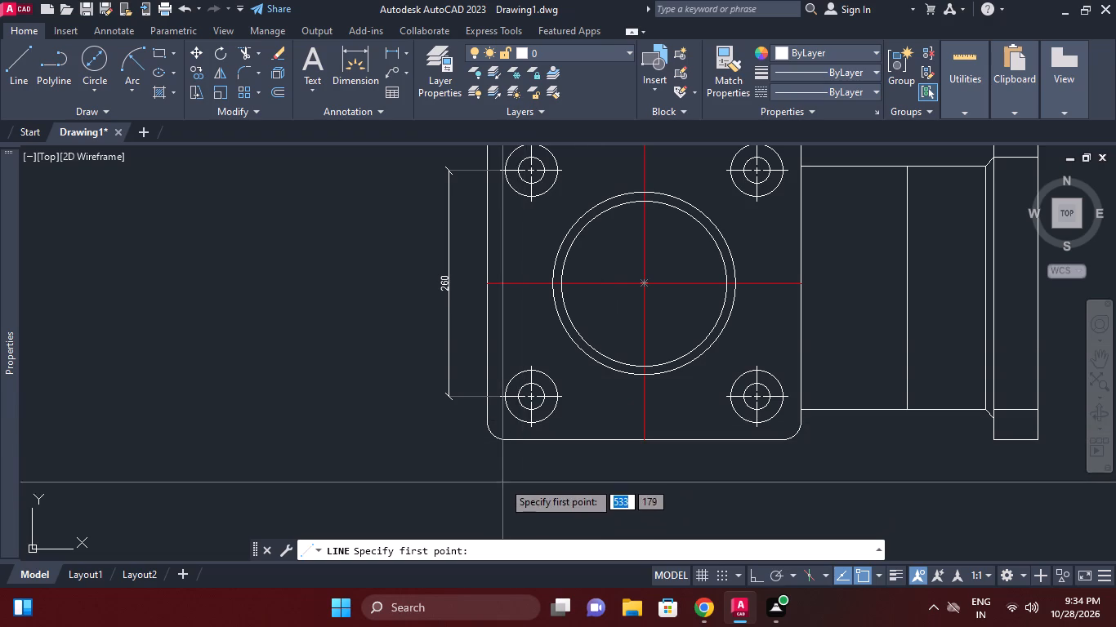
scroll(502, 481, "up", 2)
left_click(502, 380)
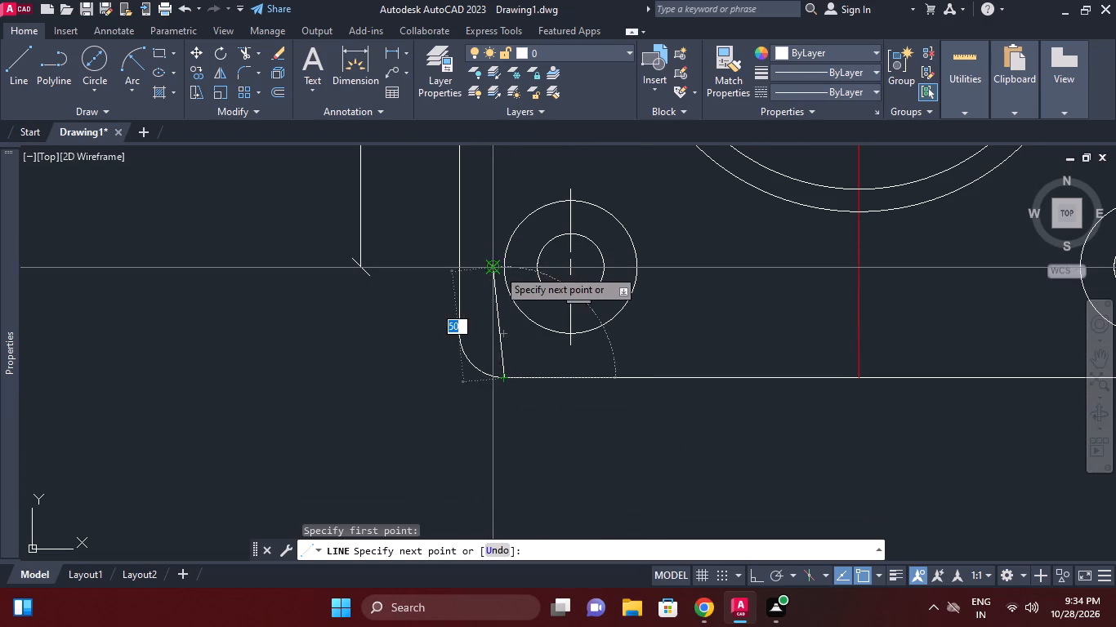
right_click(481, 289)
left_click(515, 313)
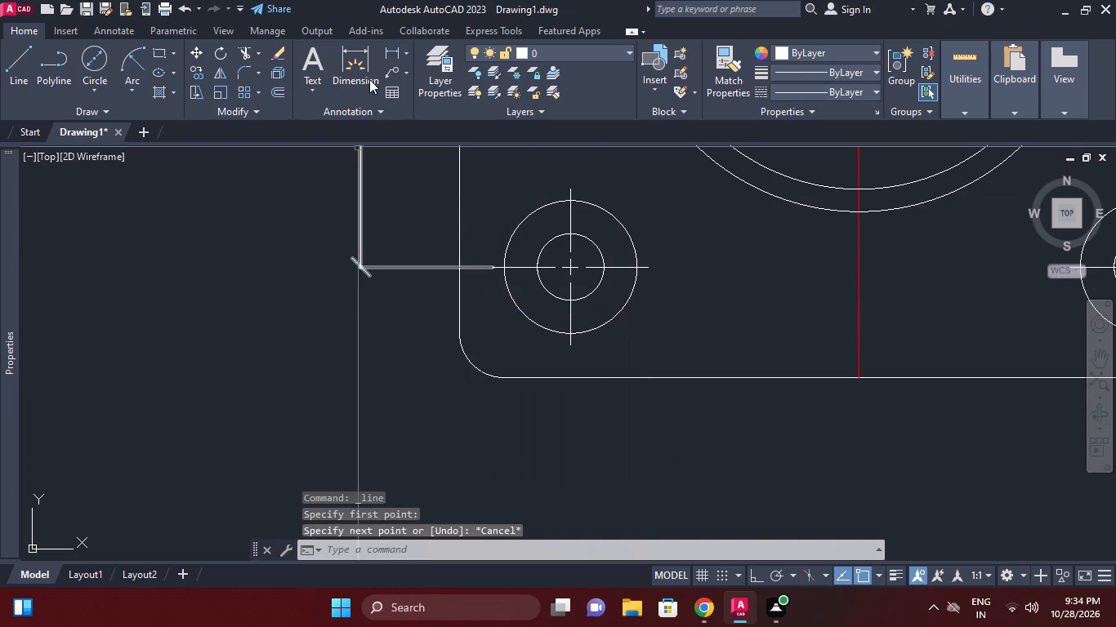
Dimension the vertical distance from the flange's lower edge to the lower-left bolt-hole centre, aligned with the existing hole-spacing dimension.
left_click(396, 54)
left_click(498, 380)
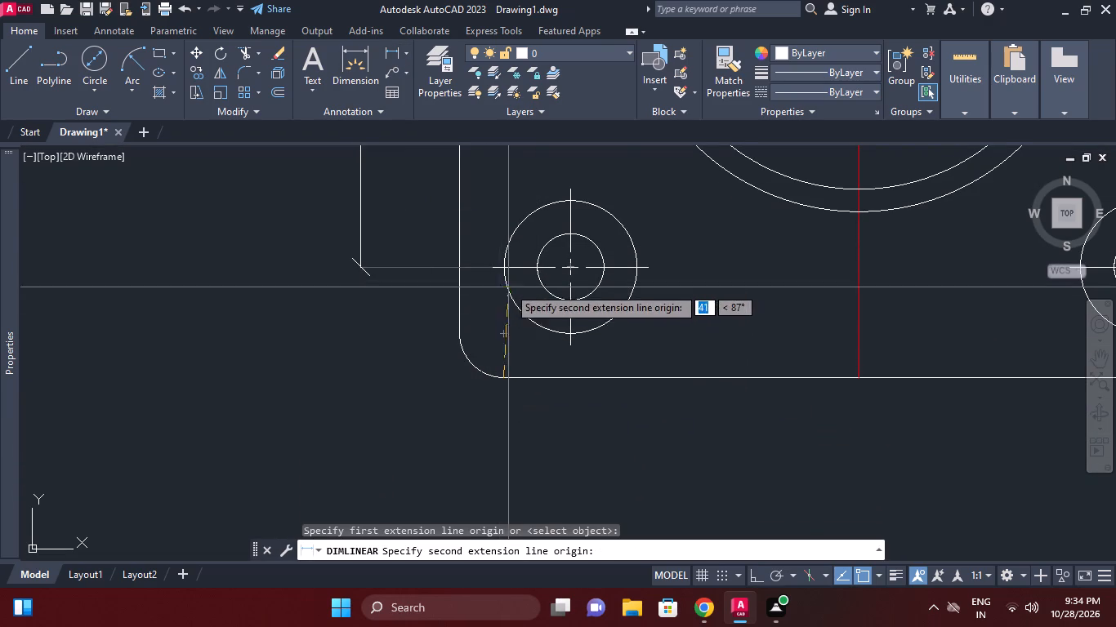
left_click(498, 265)
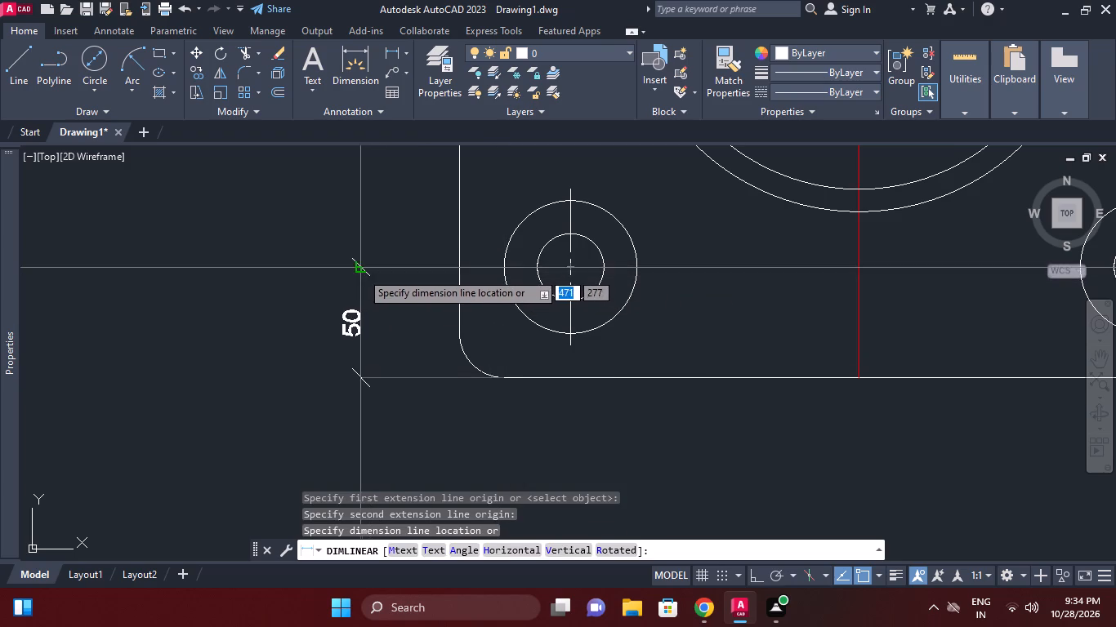
left_click(359, 272)
Set the Standard dimension style's arrow size and text height to 12 and make the style current.
scroll(435, 290, "down", 2)
scroll(509, 388, "down", 1)
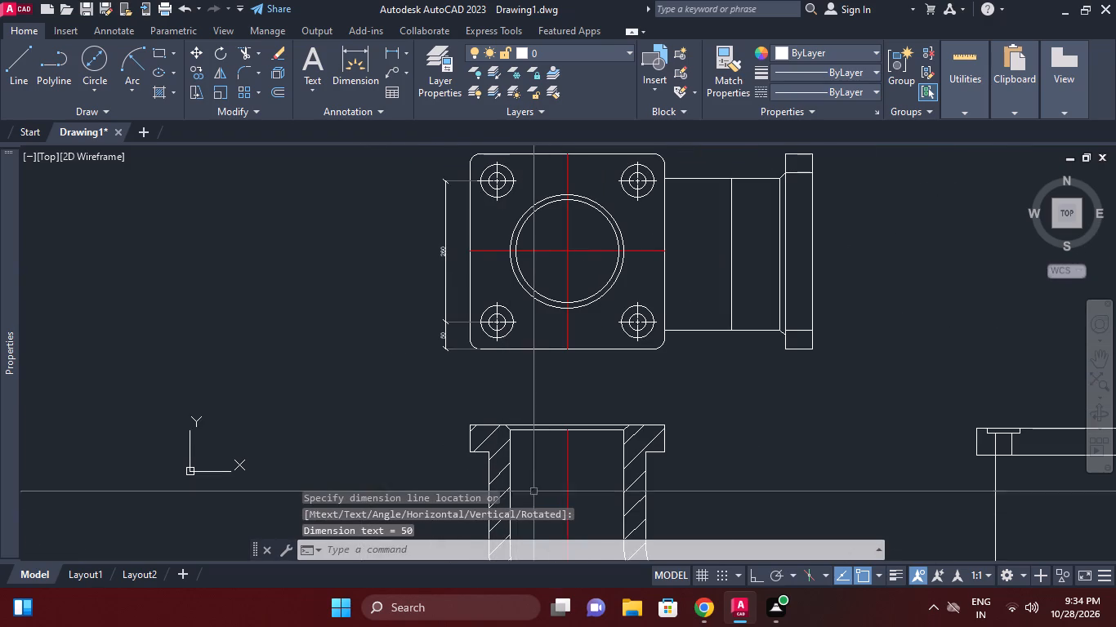
scroll(455, 393, "up", 1)
type("d")
key("space")
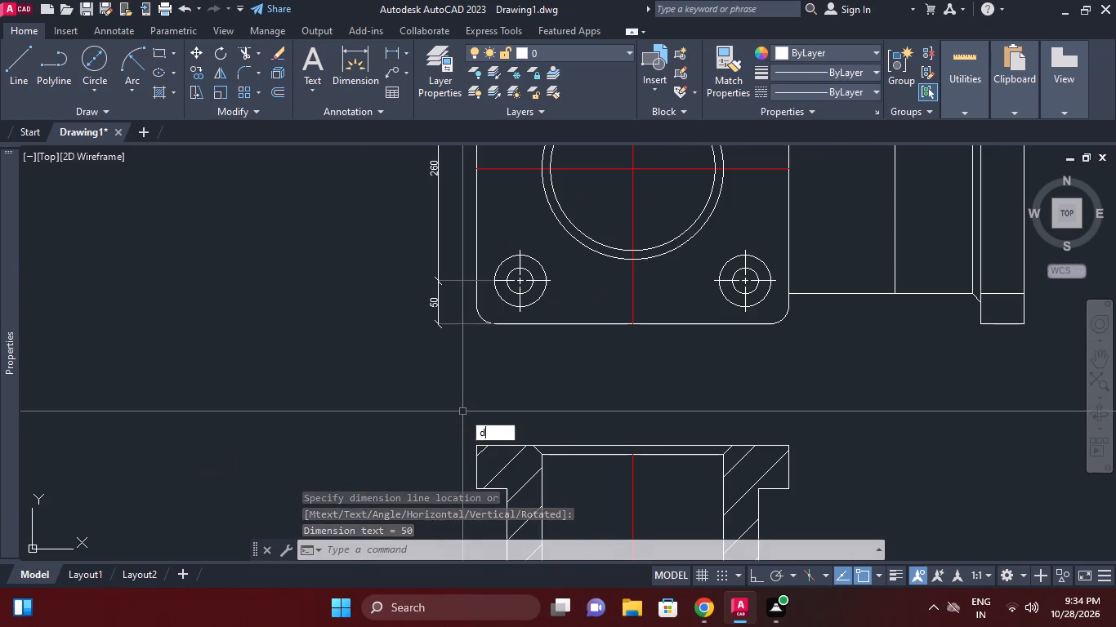
left_click(735, 269)
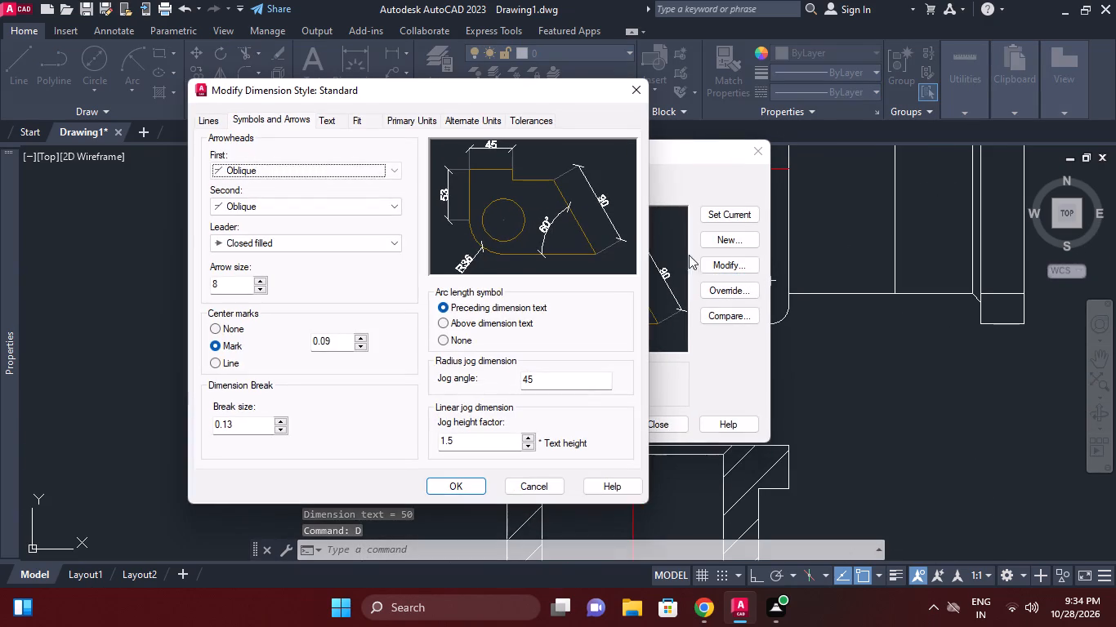
left_click_drag(220, 283, 173, 295)
type("12")
key("Return")
left_click(335, 118)
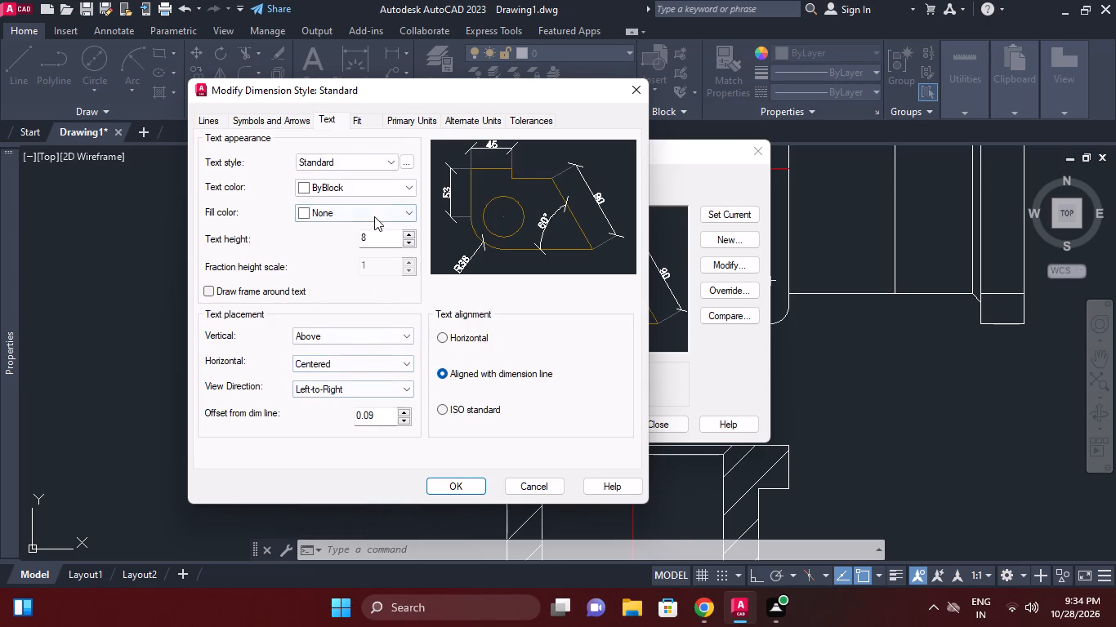
left_click_drag(374, 241, 341, 242)
key("1")
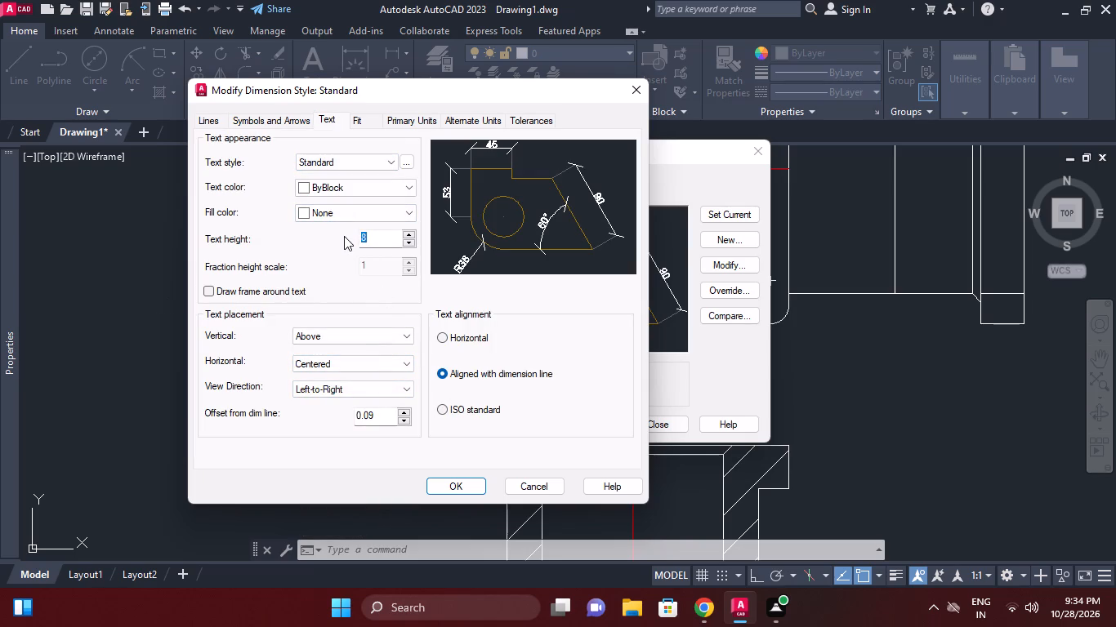
key("Return")
left_click_drag(383, 242, 279, 250)
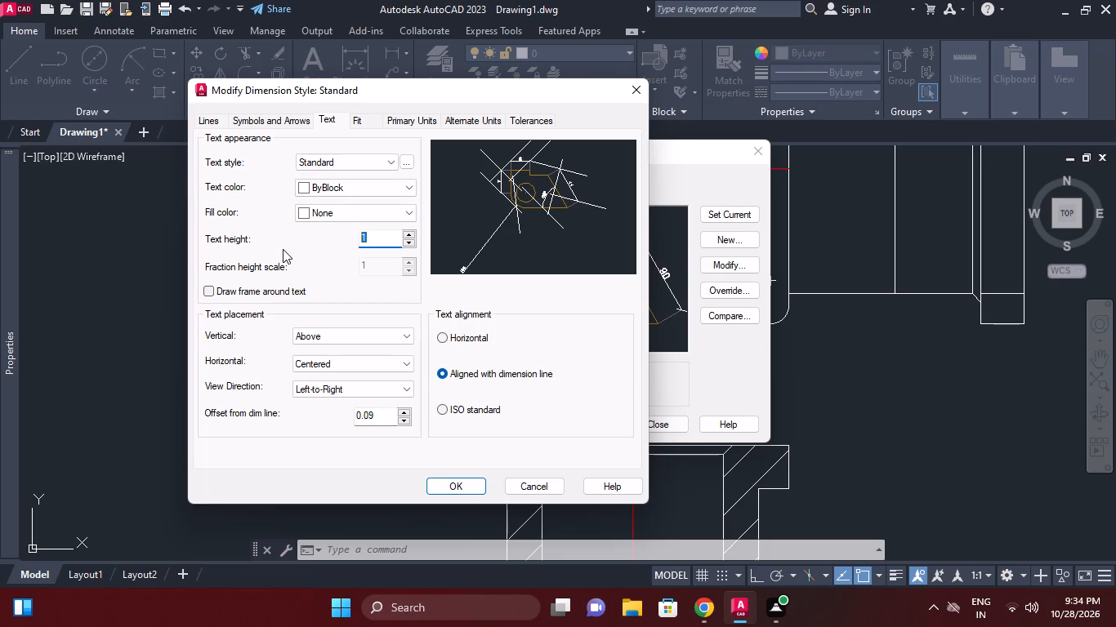
key("1")
key("2")
key("Return")
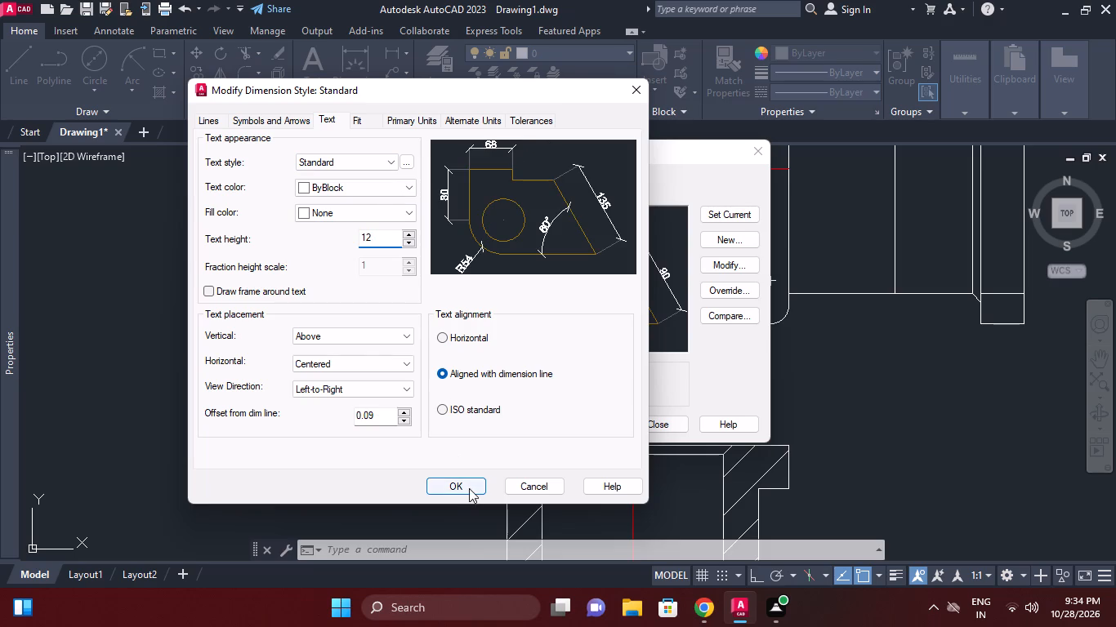
left_click(469, 488)
double_click(716, 211)
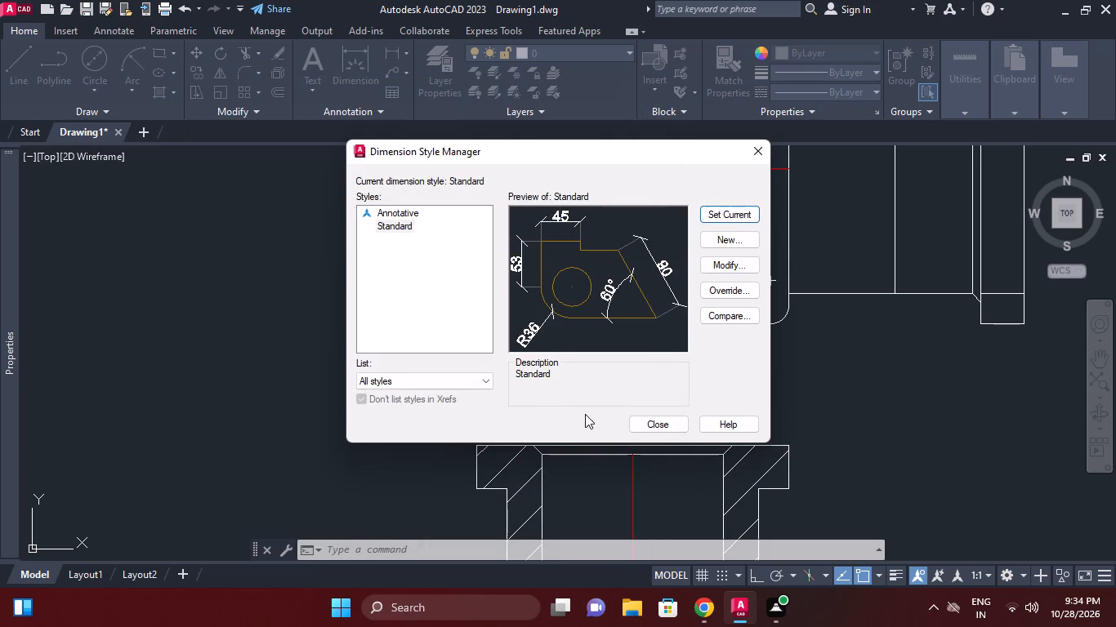
left_click(658, 425)
Dimension the overall height of the top view's square flange, placed outside the two existing vertical dimensions.
middle_click_drag(524, 304, 542, 379)
middle_click_drag(521, 273, 555, 416)
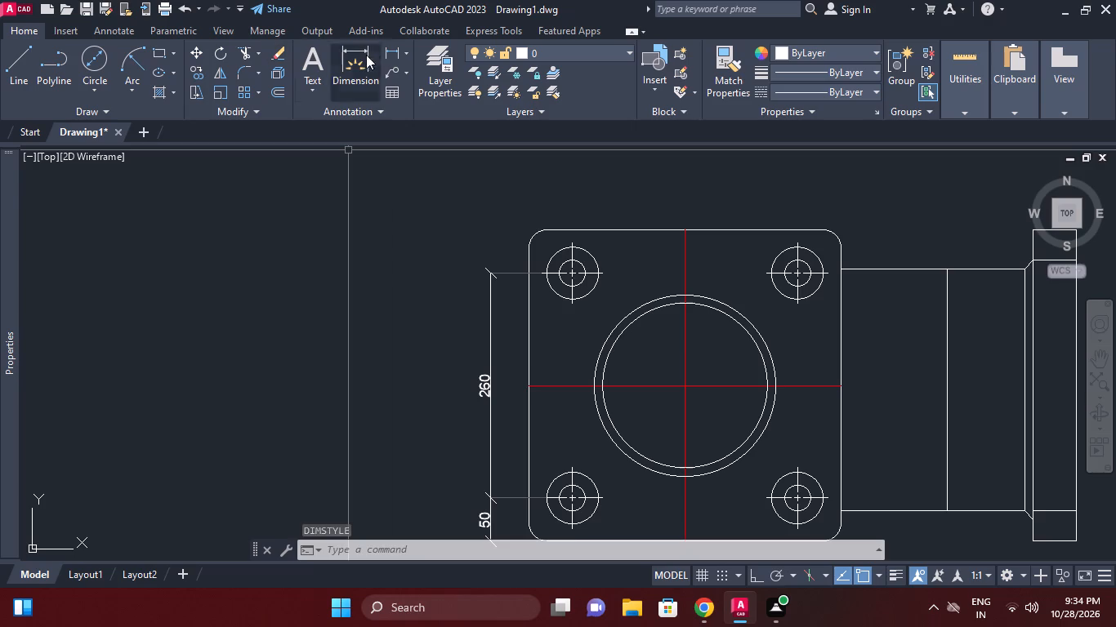
left_click(389, 47)
middle_click_drag(492, 221, 495, 167)
left_click(549, 173)
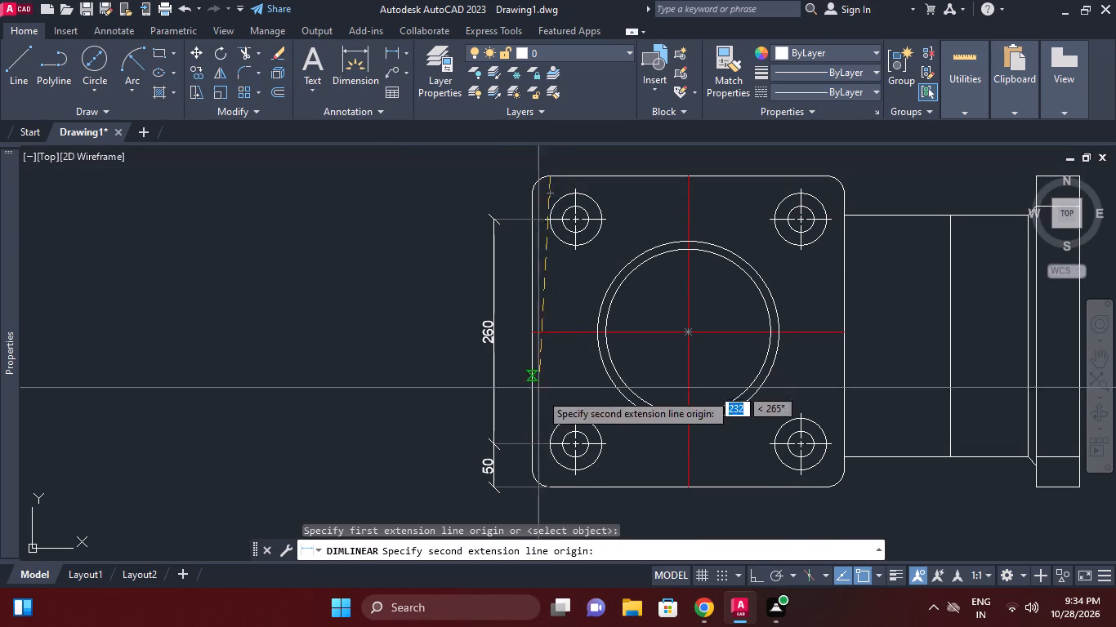
left_click(559, 491)
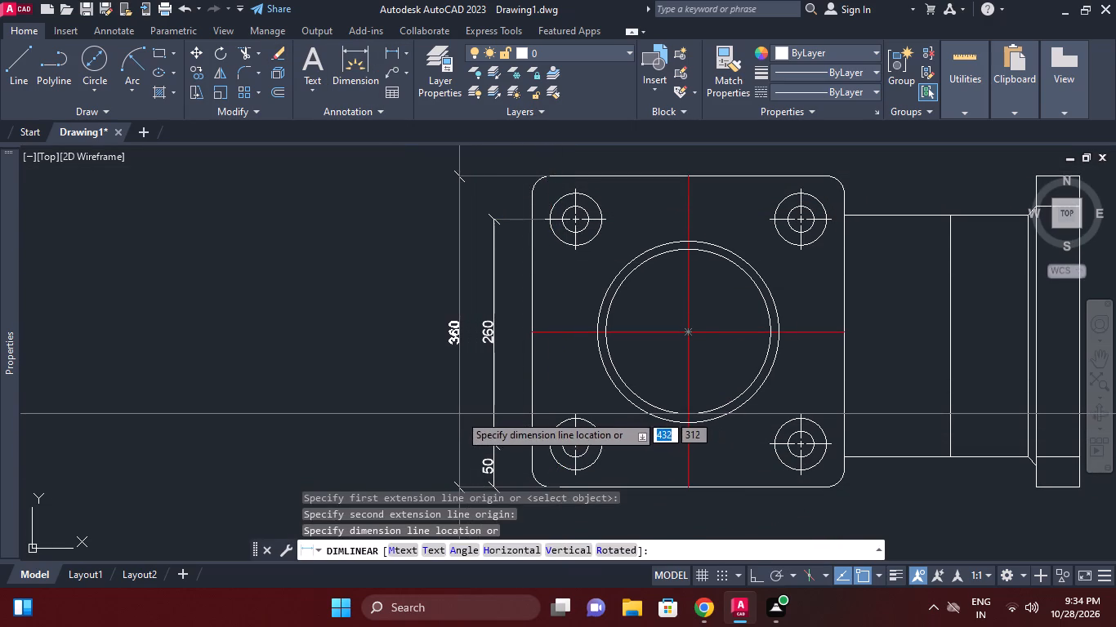
left_click(458, 413)
Dimension the overall width of the top view's square flange, placed above its upper edge.
scroll(515, 312, "down", 1)
middle_click(515, 311)
right_click(609, 335)
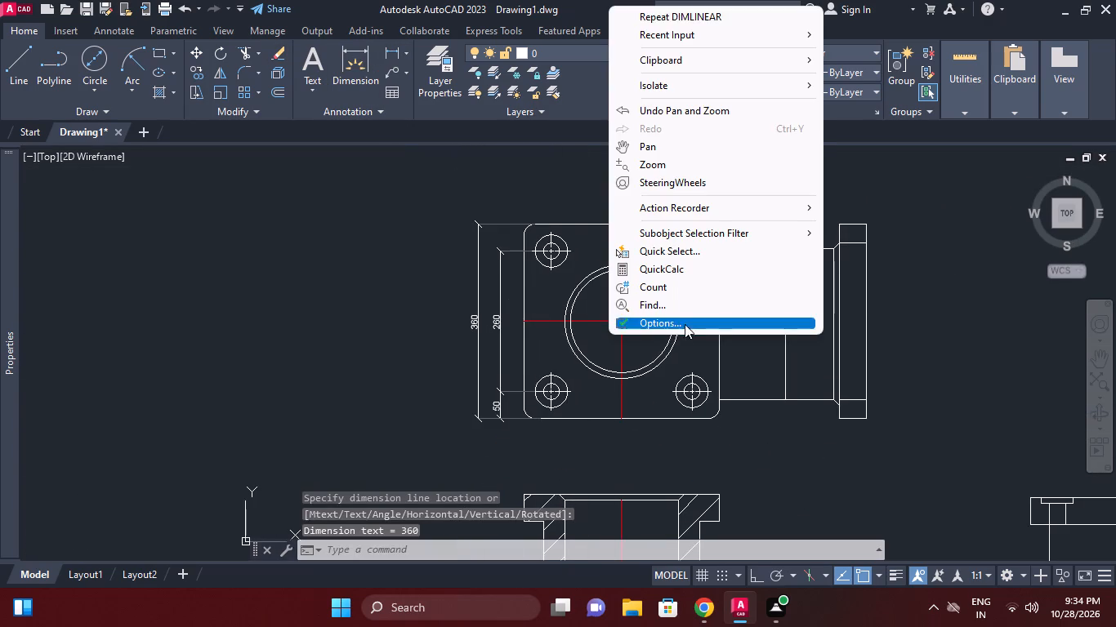
left_click(691, 17)
middle_click_drag(679, 175, 645, 318)
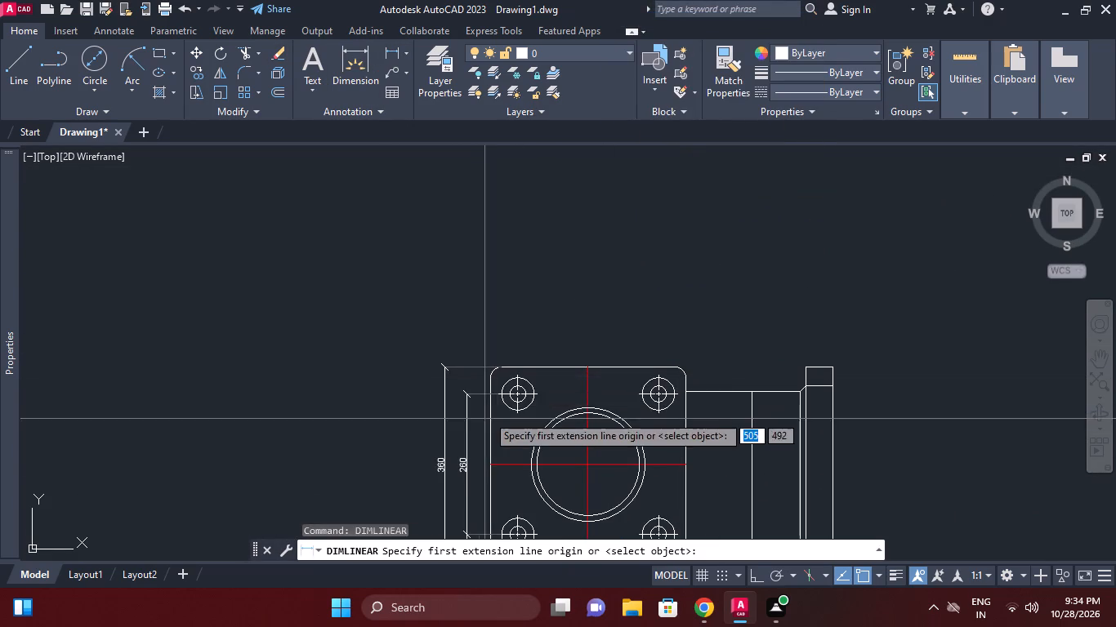
left_click(494, 382)
left_click(685, 380)
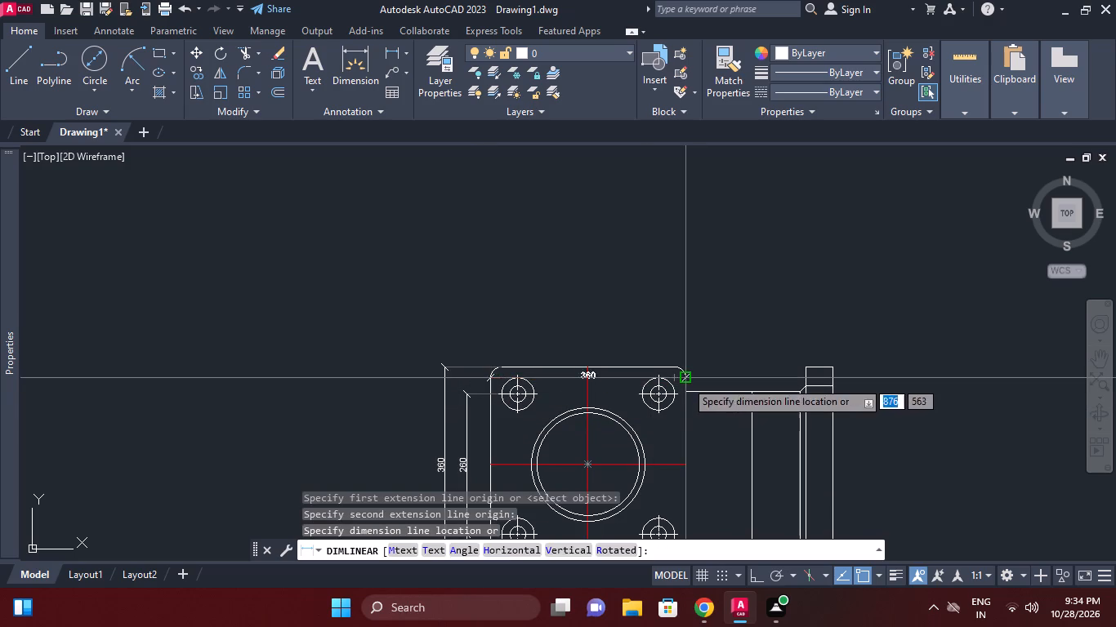
left_click(629, 329)
Dimension the horizontal distance from the flange's left edge to the upper-left bolt-hole centre, placed below the overall width dimension.
right_click(552, 368)
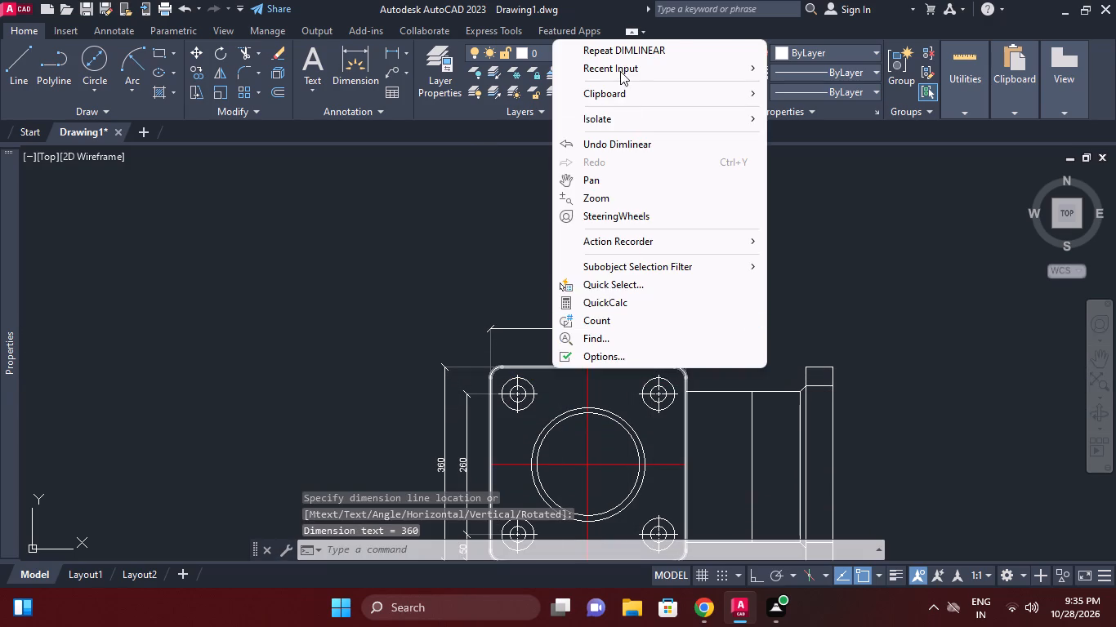
left_click(619, 56)
scroll(492, 350, "up", 2)
left_click(488, 420)
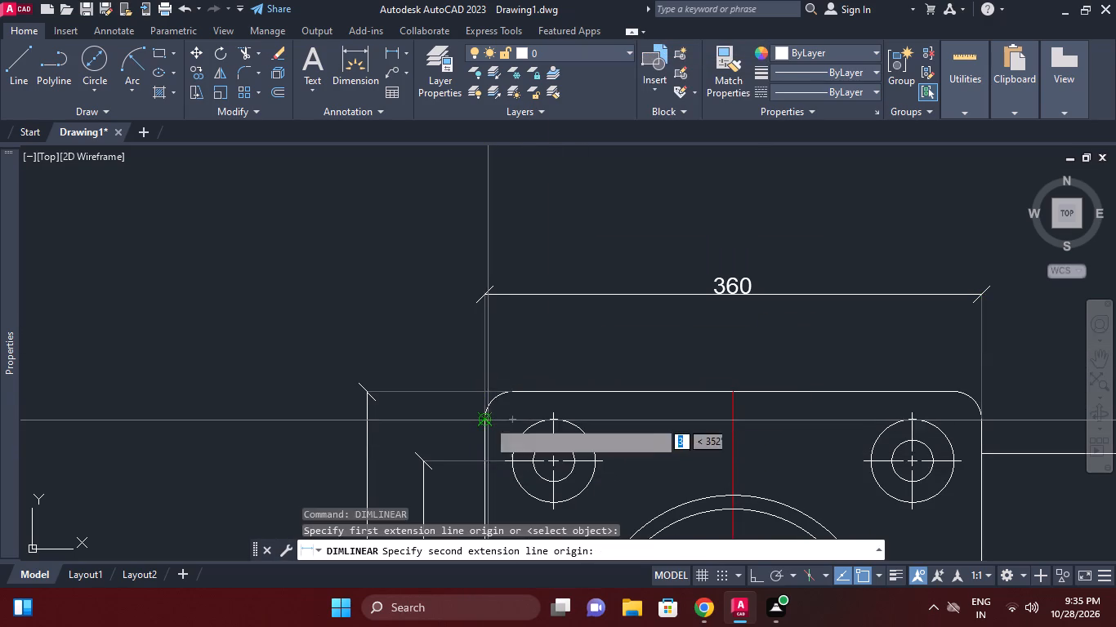
left_click(549, 415)
left_click(538, 349)
Dimension the horizontal spacing between the top view's two upper bolt-hole centres, aligned with the existing left-edge-to-hole dimension.
right_click(583, 351)
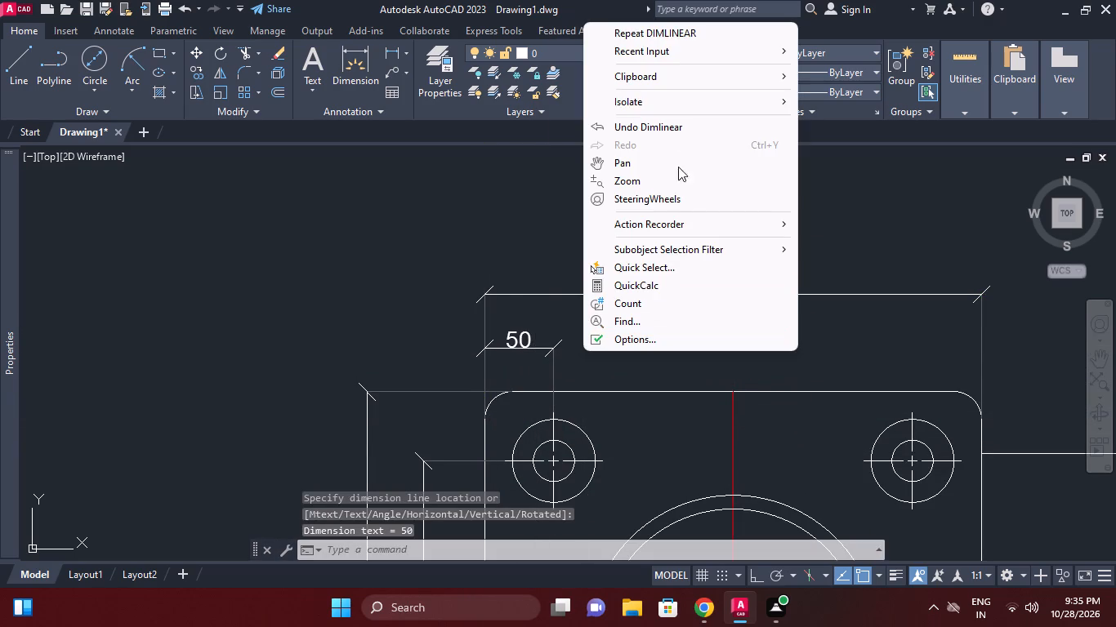
left_click(678, 38)
left_click(557, 354)
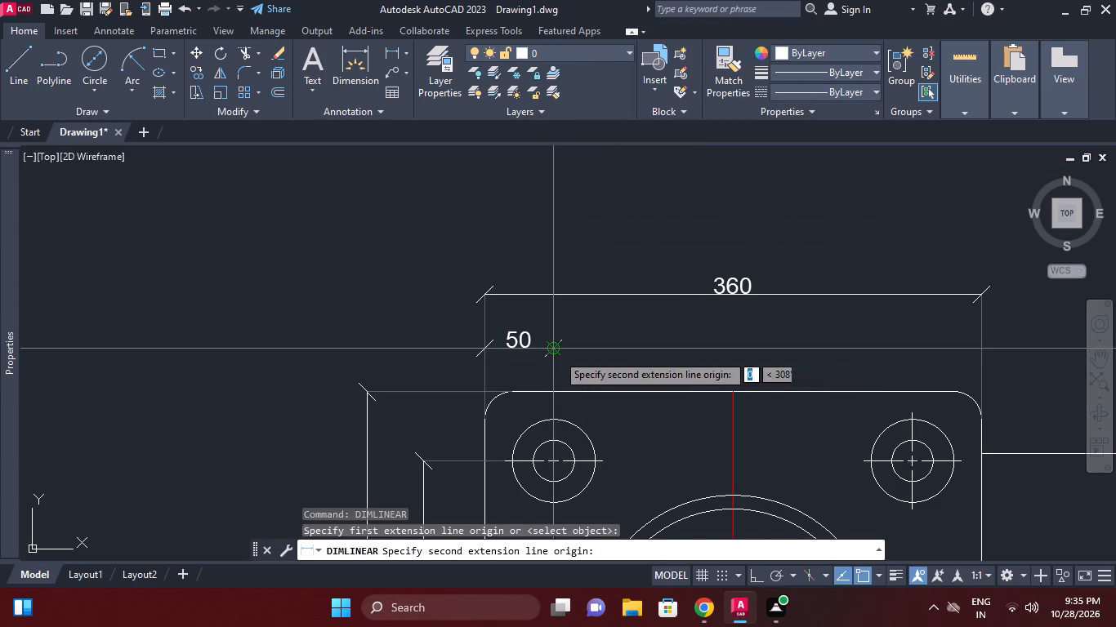
left_click(912, 409)
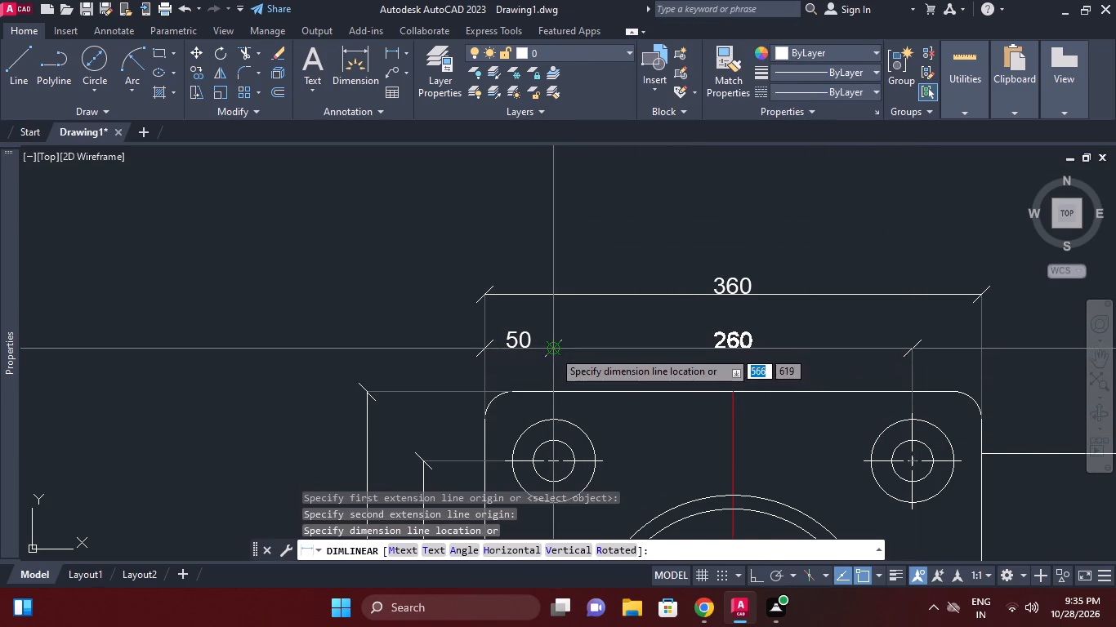
left_click(553, 350)
scroll(651, 357, "down", 1)
middle_click_drag(651, 357, 636, 336)
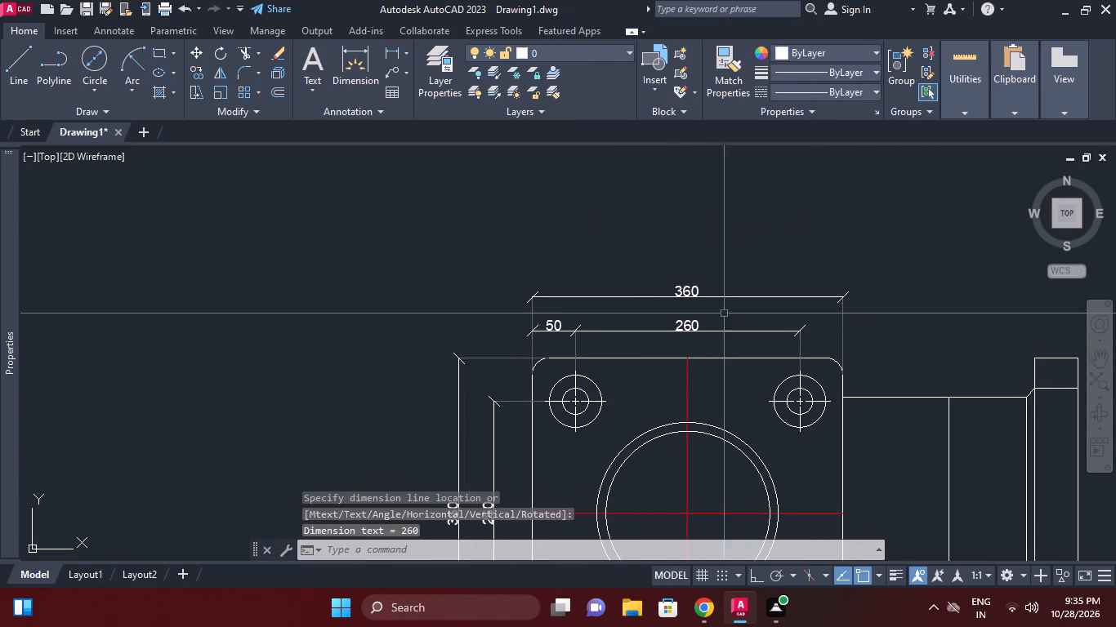
Dimension the horizontal distance from the upper-right bolt-hole centre to the flange's right edge, aligned with the hole-spacing dimension.
right_click(803, 313)
left_click(860, 276)
scroll(823, 333, "up", 2)
left_click(762, 434)
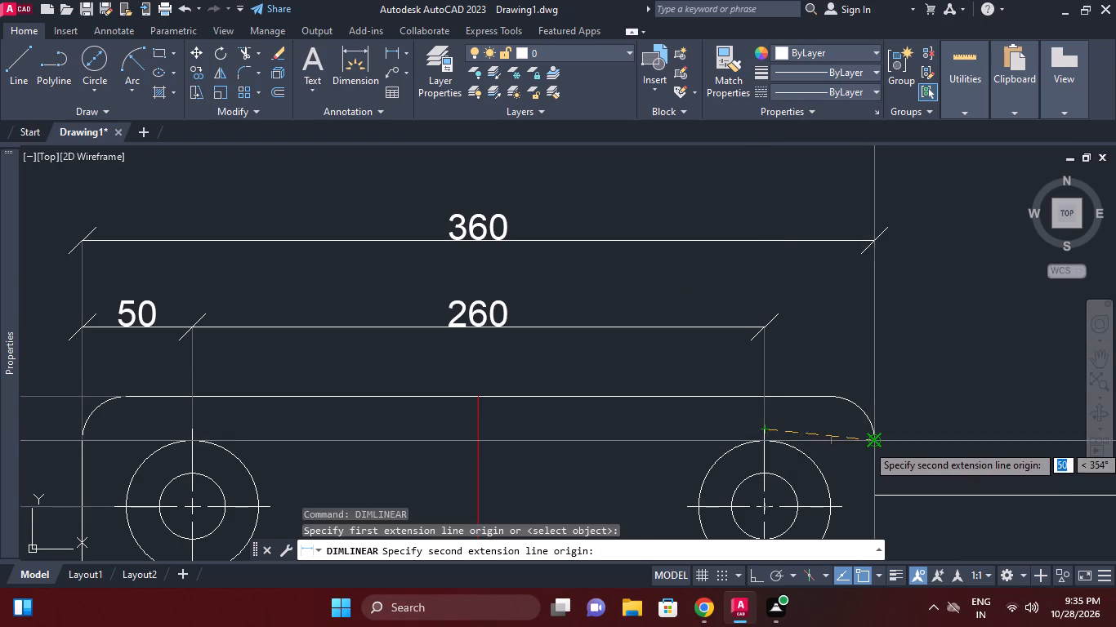
left_click(873, 444)
left_click(766, 329)
scroll(835, 357, "down", 1)
middle_click_drag(828, 358, 724, 371)
right_click(856, 362)
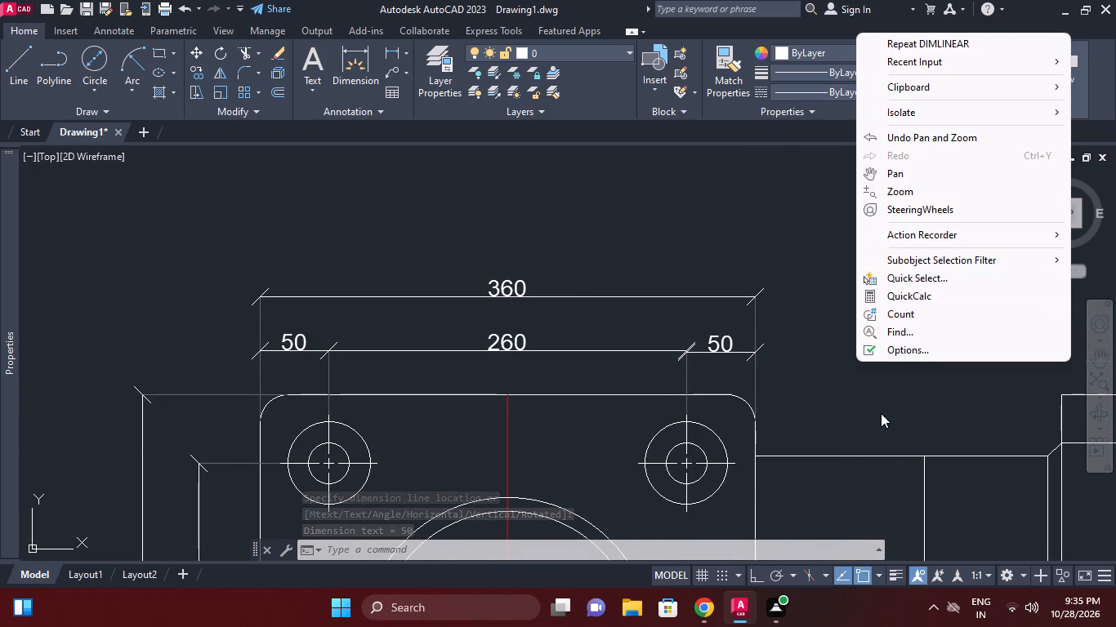
key("Escape")
Fillet the top view's upper pipe edge and the sloped line leading to the side flange with radius 10.
middle_click_drag(807, 402, 741, 207)
middle_click_drag(735, 256, 731, 256)
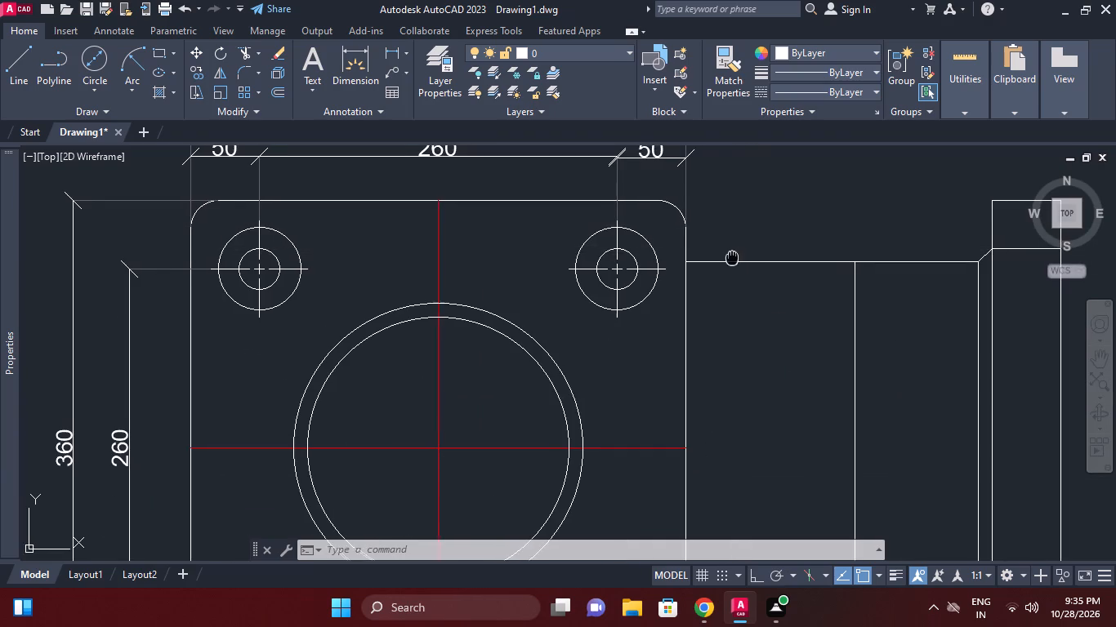
middle_click_drag(731, 256, 707, 235)
middle_click_drag(747, 310, 744, 259)
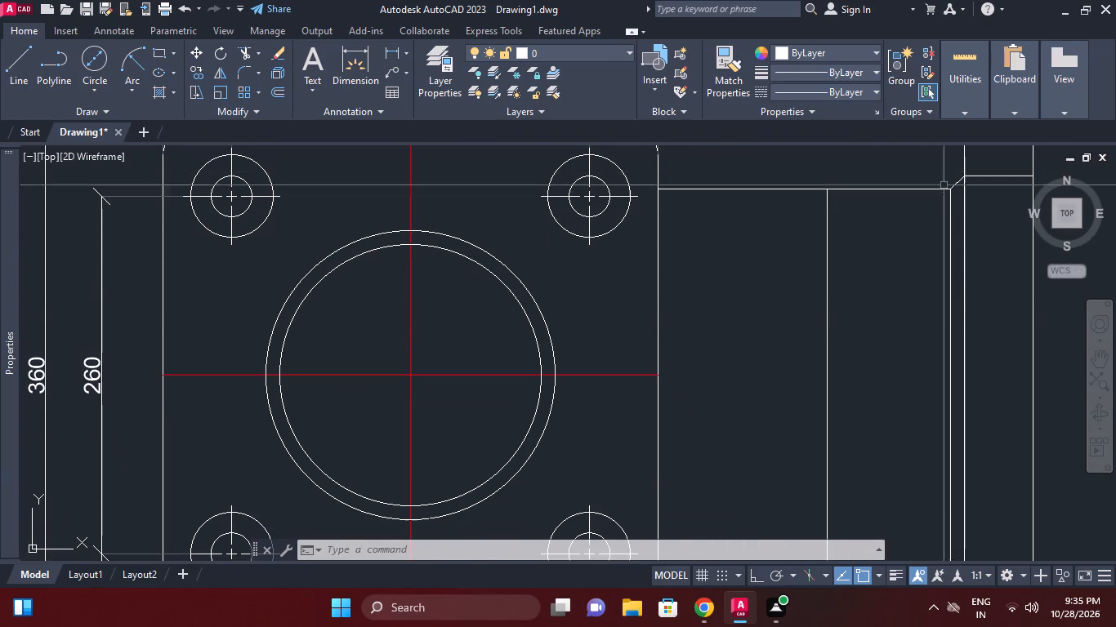
scroll(953, 202, "up", 1)
middle_click_drag(953, 202, 916, 255)
type("f r")
key("space")
type("10")
key("Return")
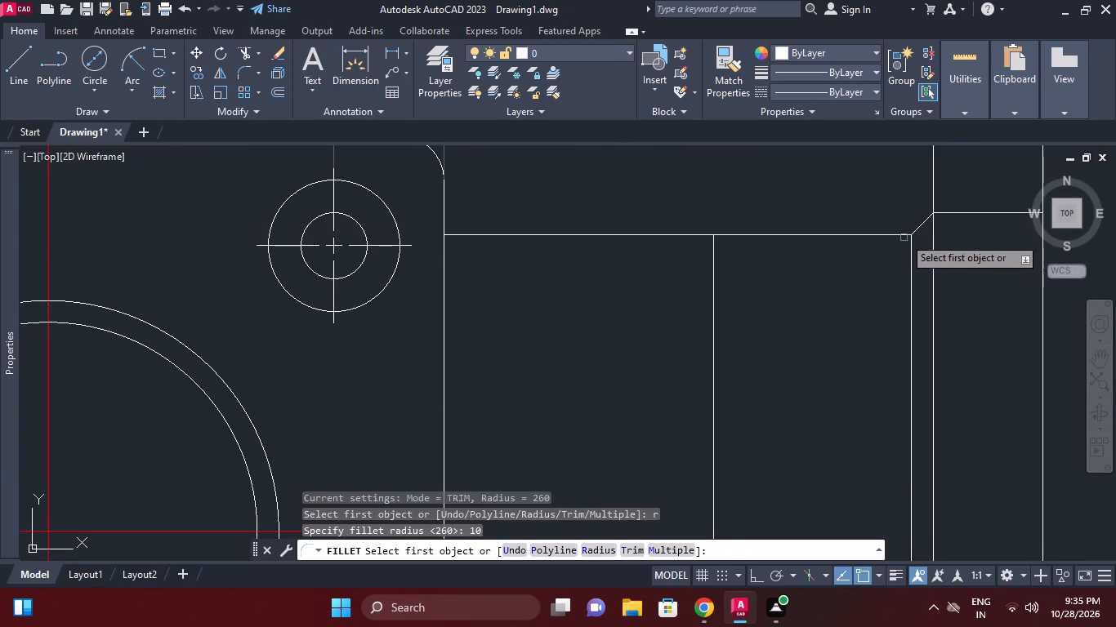
left_click(904, 237)
left_click(923, 223)
Fillet the top view's lower pipe edge and the sloped line leading to the side flange with the same radius.
middle_click_drag(902, 272, 891, 230)
scroll(908, 207, "up", 1)
middle_click_drag(908, 207, 891, 166)
scroll(908, 207, "down", 3)
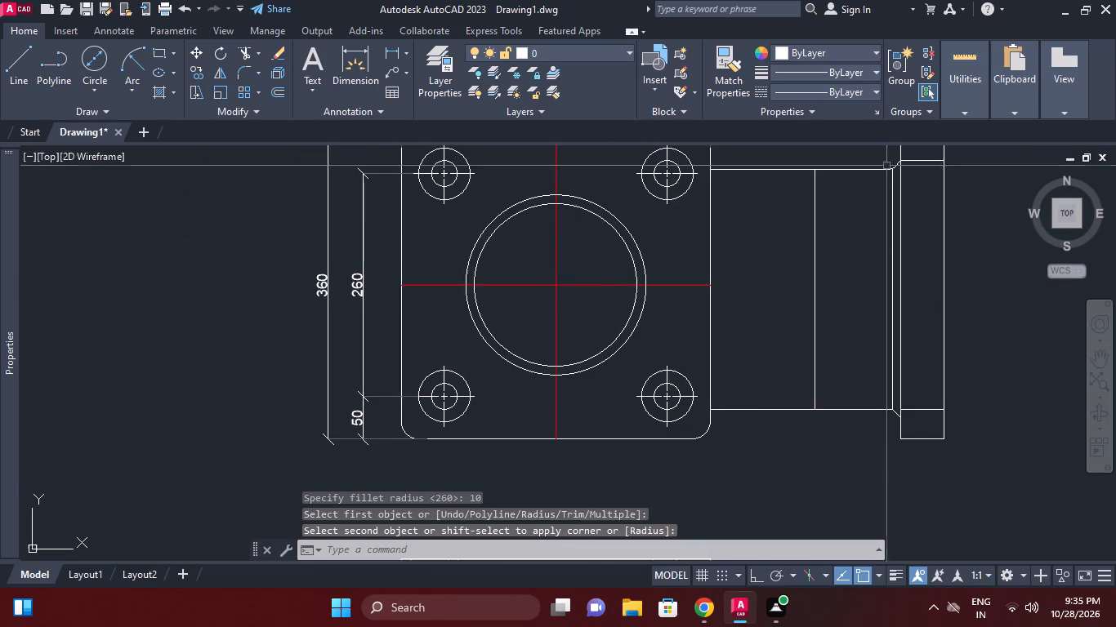
key("space")
scroll(901, 394, "up", 1)
left_click(873, 420)
left_click(896, 425)
key("Escape")
Extend the vertical line near the side flange down to the lower fillet arc in the top view.
scroll(892, 422, "up", 2)
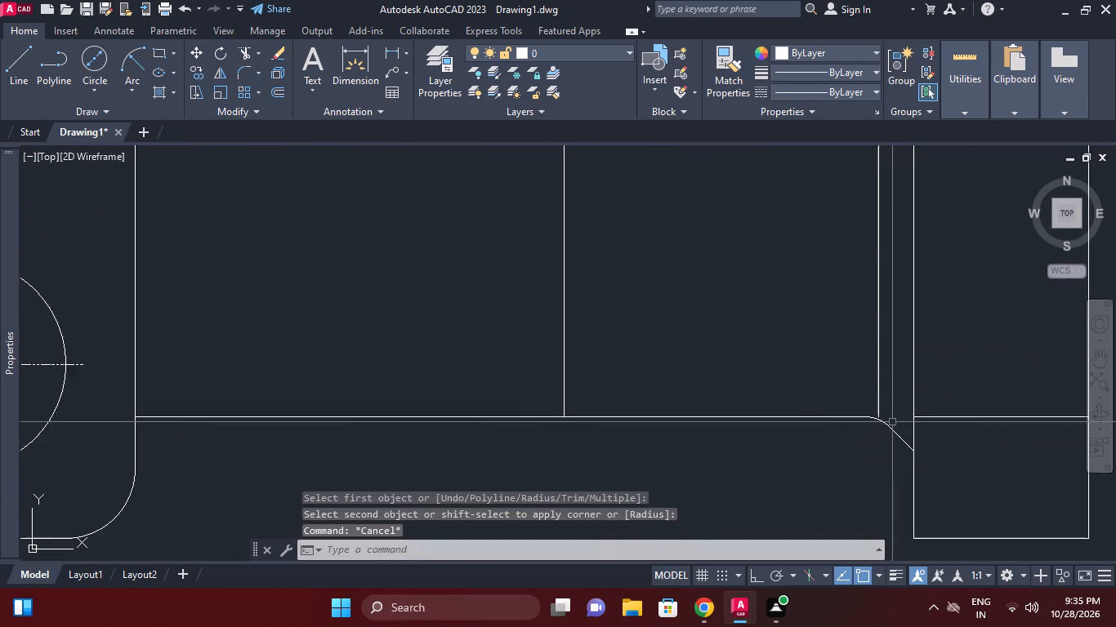
scroll(892, 422, "up", 1)
key("e")
key("x")
key("space")
left_click(877, 420)
key("space")
left_click(873, 400)
Extend the same vertical line near the side flange up to the upper fillet arc in the top view.
scroll(855, 295, "down", 1)
middle_click_drag(855, 295, 864, 398)
scroll(855, 295, "down", 1)
middle_click_drag(845, 273, 851, 423)
key("space")
middle_click_drag(847, 225, 858, 417)
scroll(891, 153, "up", 2)
key("space")
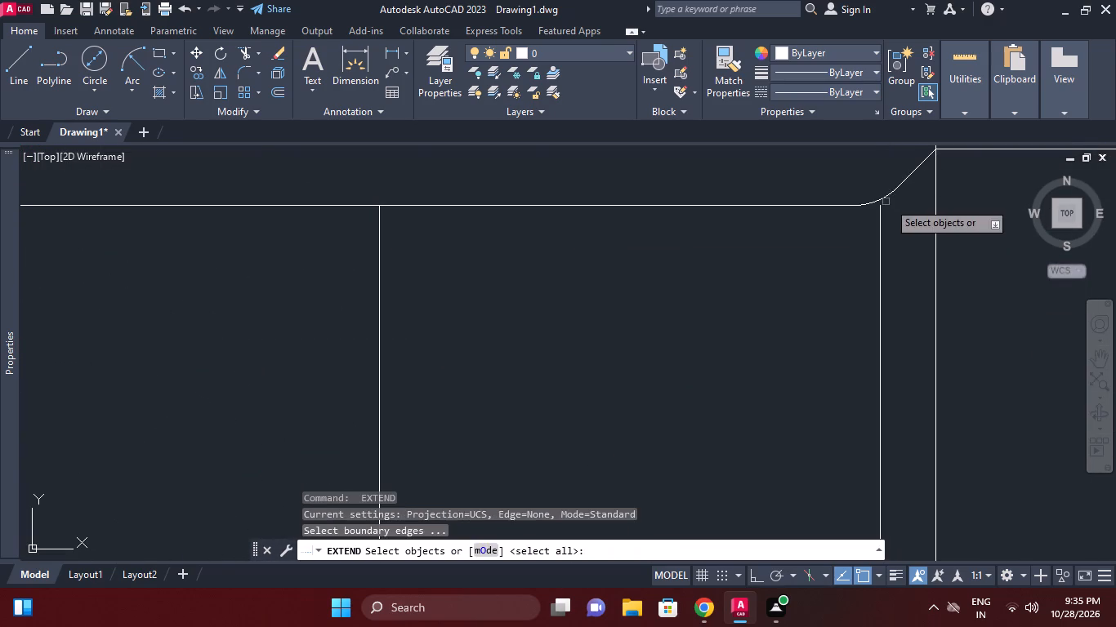
left_click(891, 192)
key("space")
left_click(891, 220)
left_click(879, 223)
key("Escape")
middle_click(878, 220)
scroll(878, 220, "down", 1)
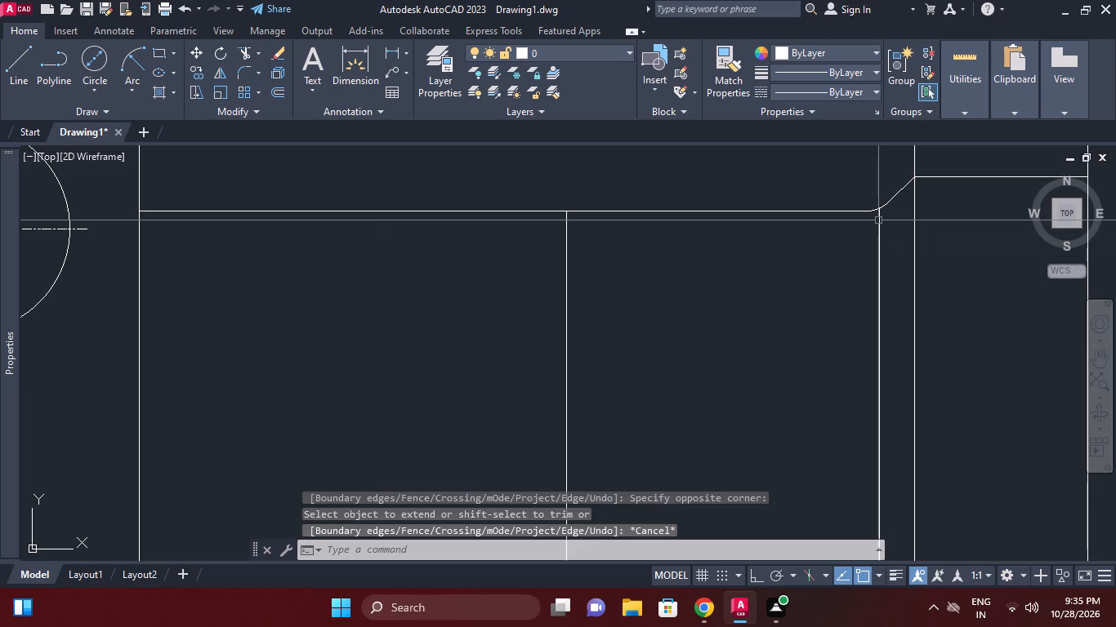
Add a radius dimension to the upper fillet arc beside the side flange, placed above and left of the arc.
key("d")
type("imr")
key("space")
scroll(880, 205, "up", 2)
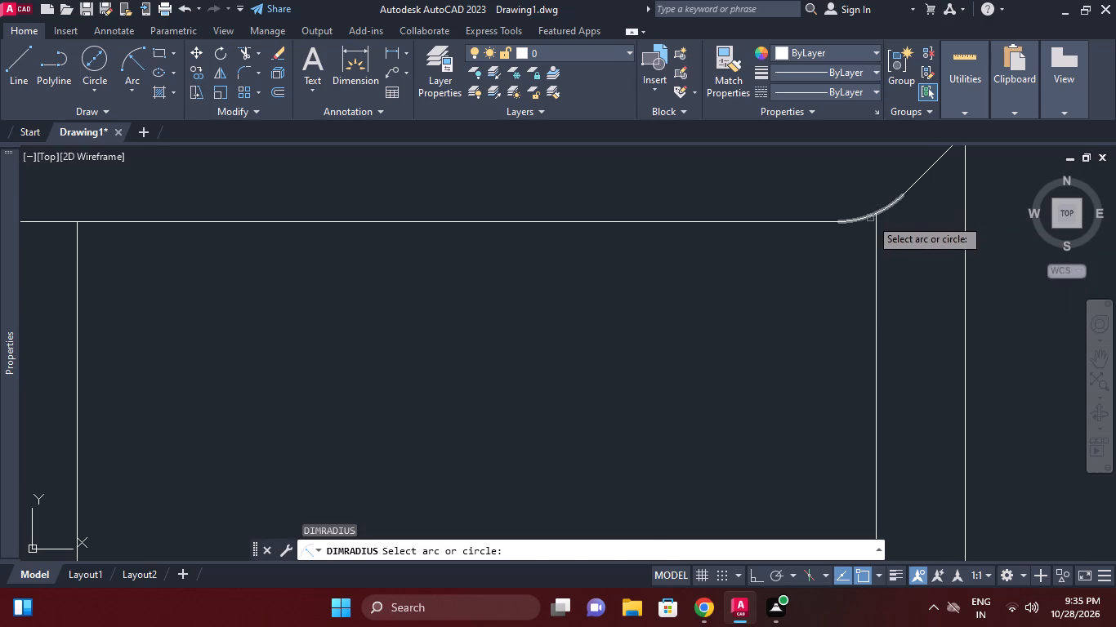
left_click(870, 218)
scroll(850, 199, "down", 2)
middle_click_drag(850, 199, 861, 221)
scroll(860, 216, "down", 3)
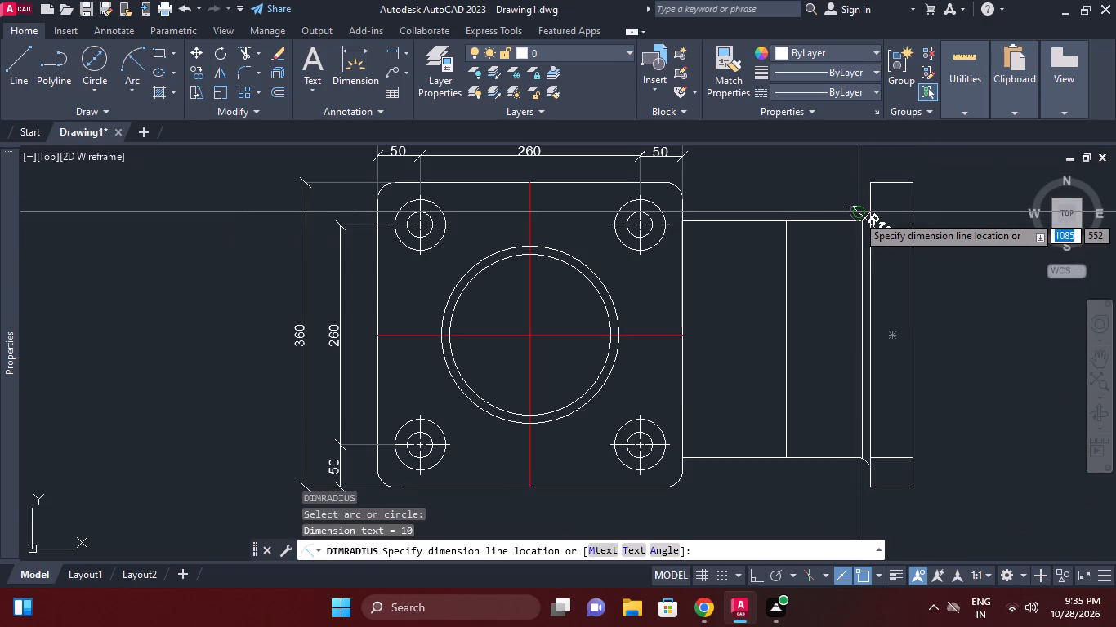
left_click(839, 202)
scroll(916, 235, "down", 1)
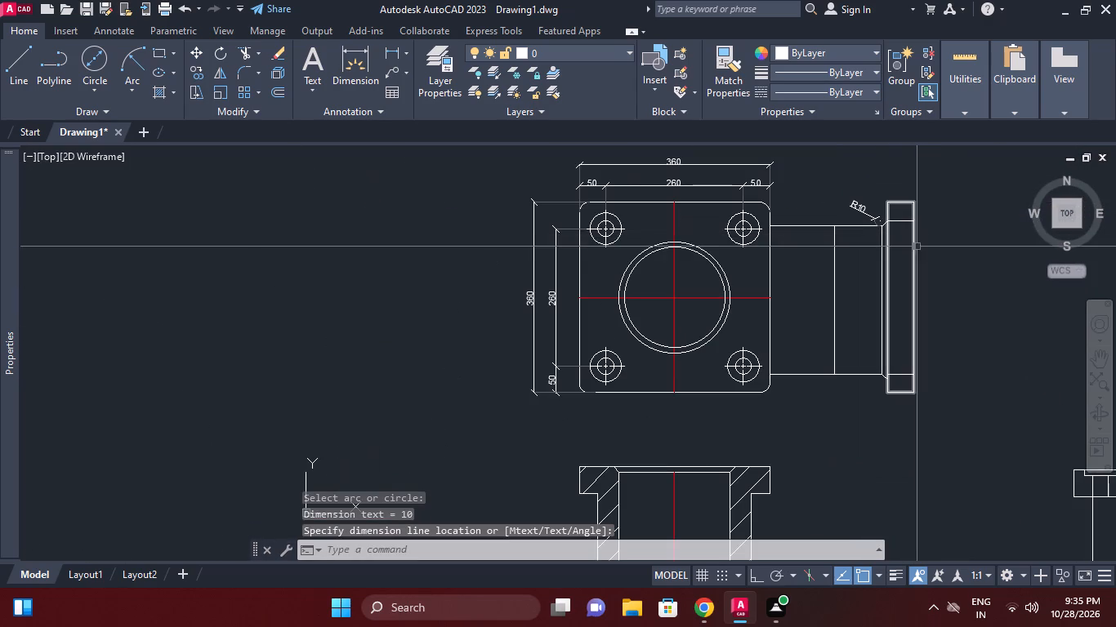
Copy the top view's overall width dimension into the gap between the top view and the front section.
middle_click_drag(908, 354, 916, 352)
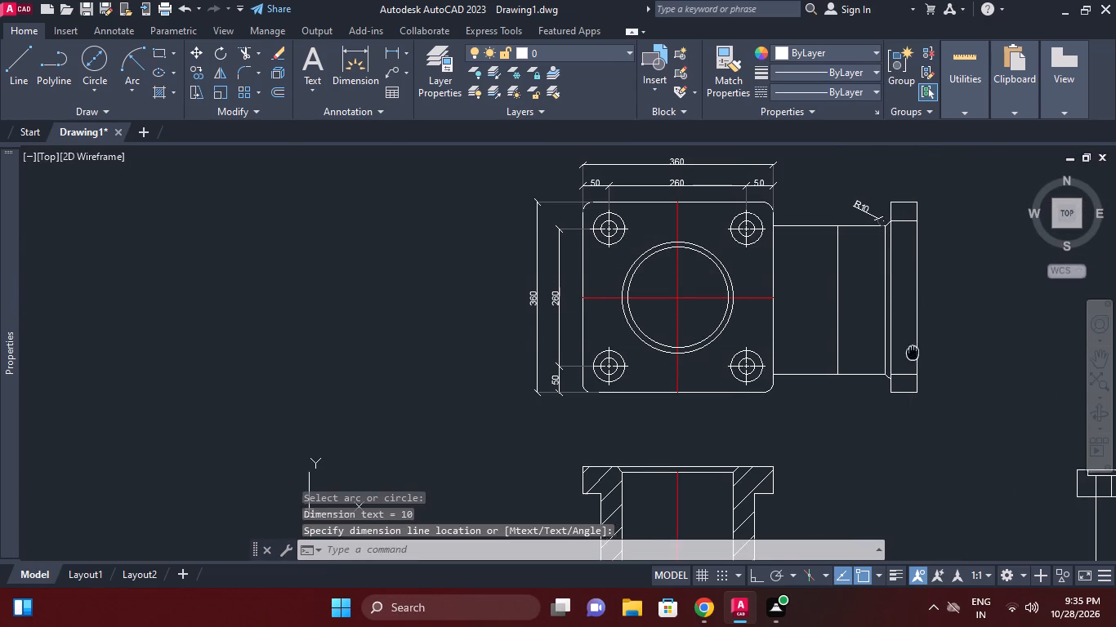
middle_click_drag(916, 352, 961, 326)
middle_click_drag(847, 369, 848, 359)
scroll(846, 364, "down", 3)
scroll(813, 363, "up", 4)
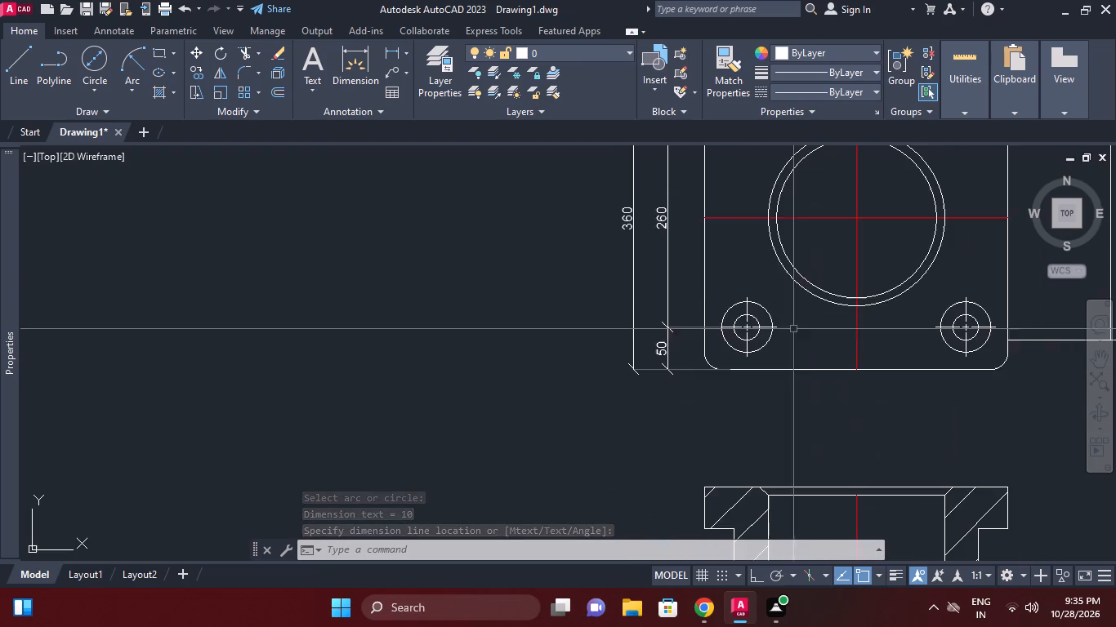
middle_click_drag(704, 259, 663, 393)
middle_click_drag(810, 255, 805, 290)
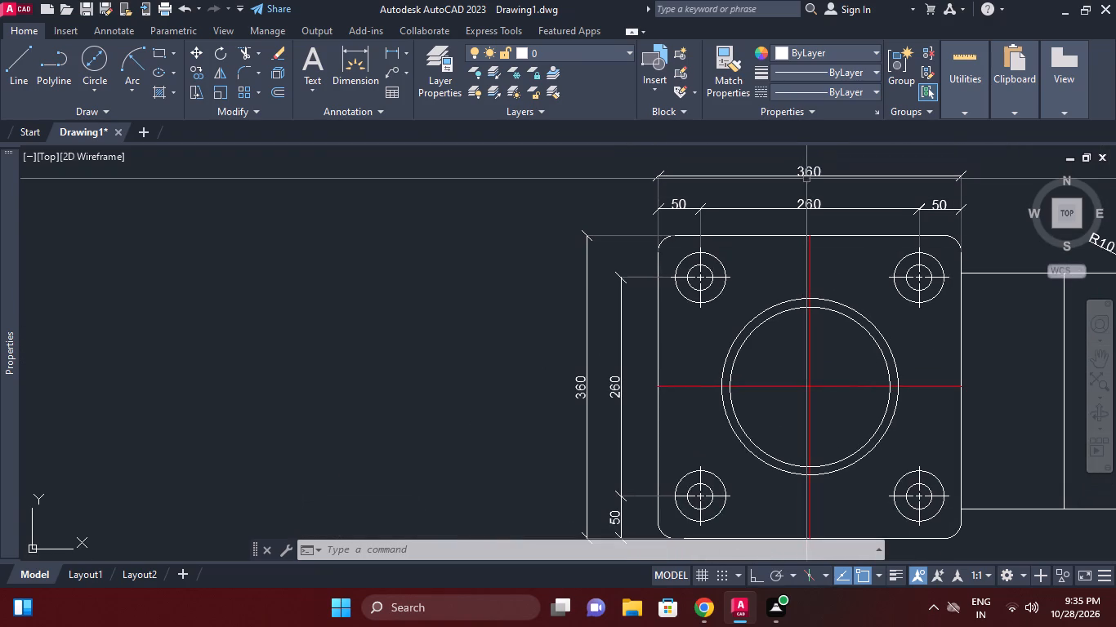
left_click(806, 179)
right_click(802, 170)
left_click(868, 291)
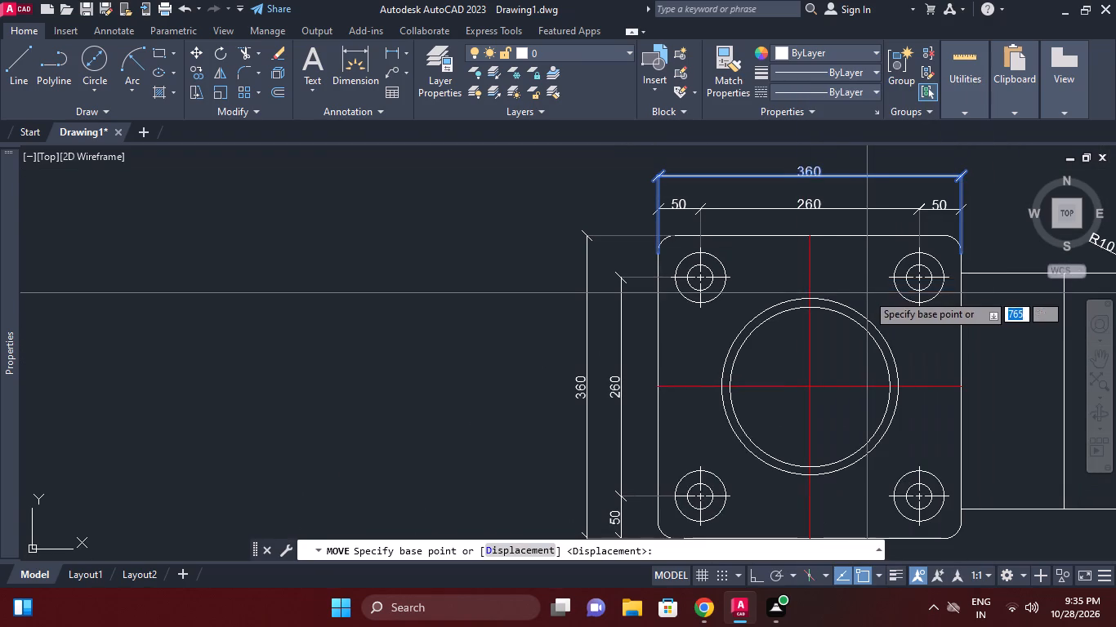
key("Escape")
key("c")
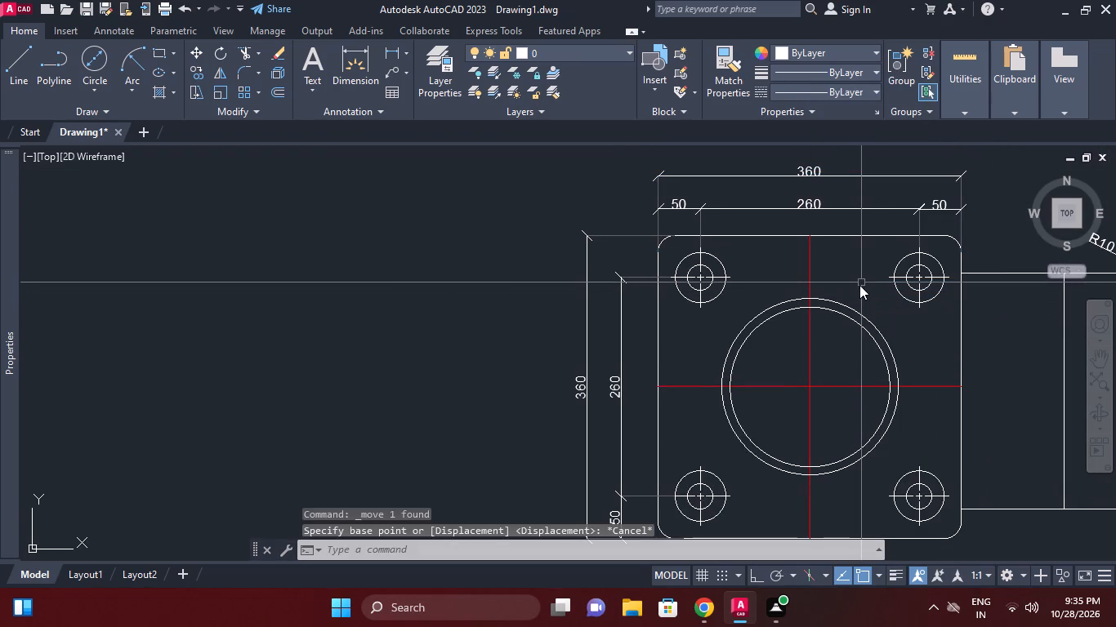
key("o")
type("p")
key("space")
type("p")
key("space")
key("space")
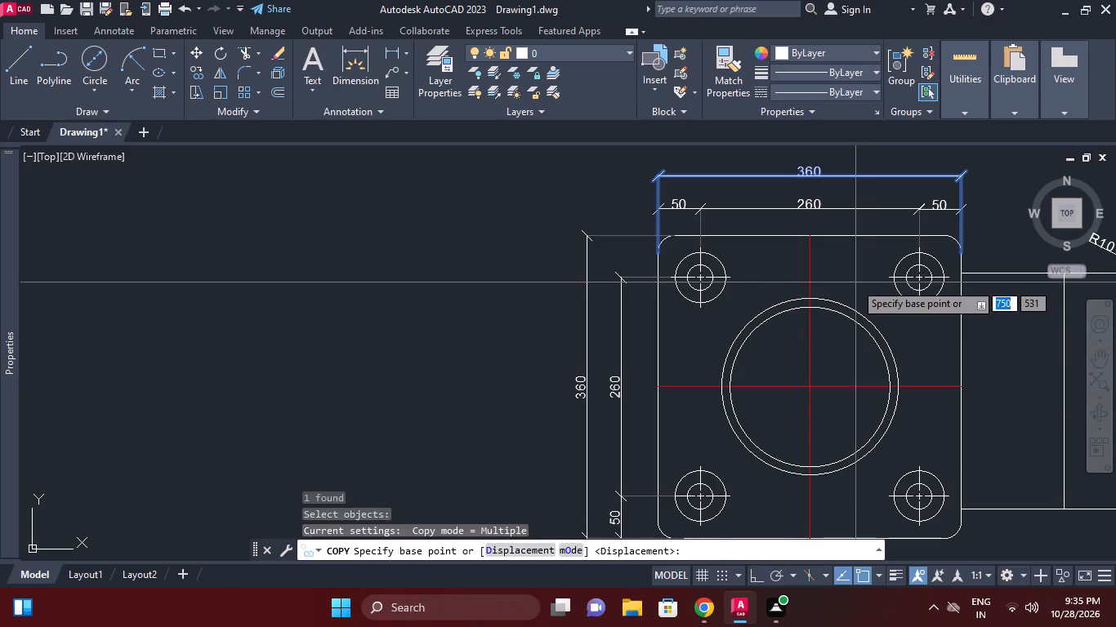
left_click(852, 282)
scroll(857, 340, "down", 2)
middle_click_drag(855, 340, 840, 288)
scroll(831, 439, "up", 1)
left_click(836, 421)
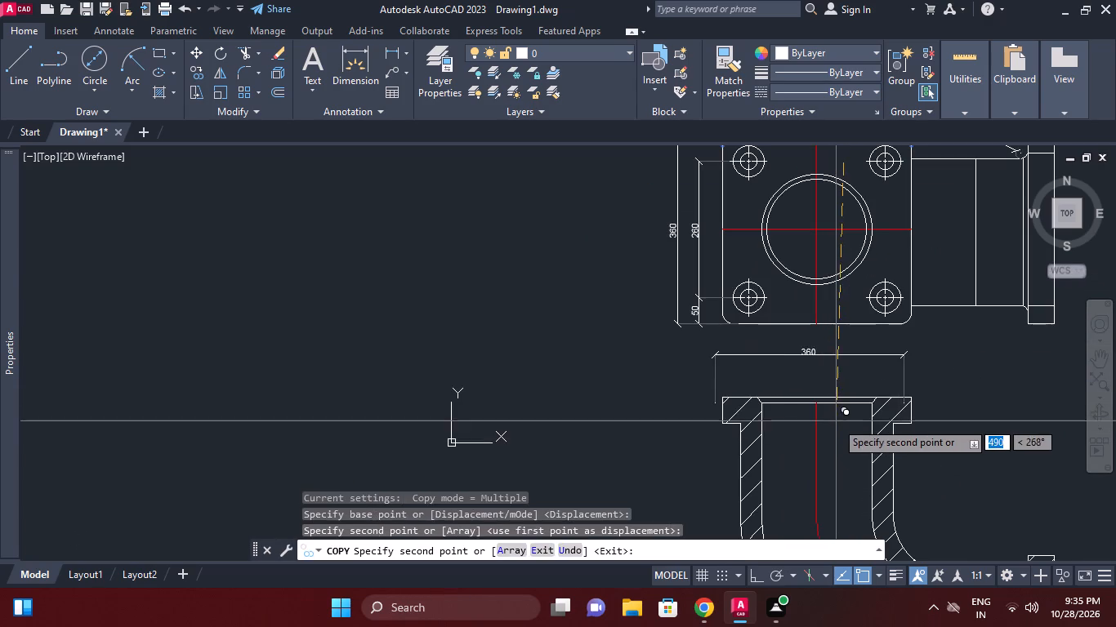
scroll(817, 380, "up", 2)
key("Escape")
Explode the copied 360 dimension above the front section.
left_click(813, 342)
left_click(774, 290)
key("x")
key("space")
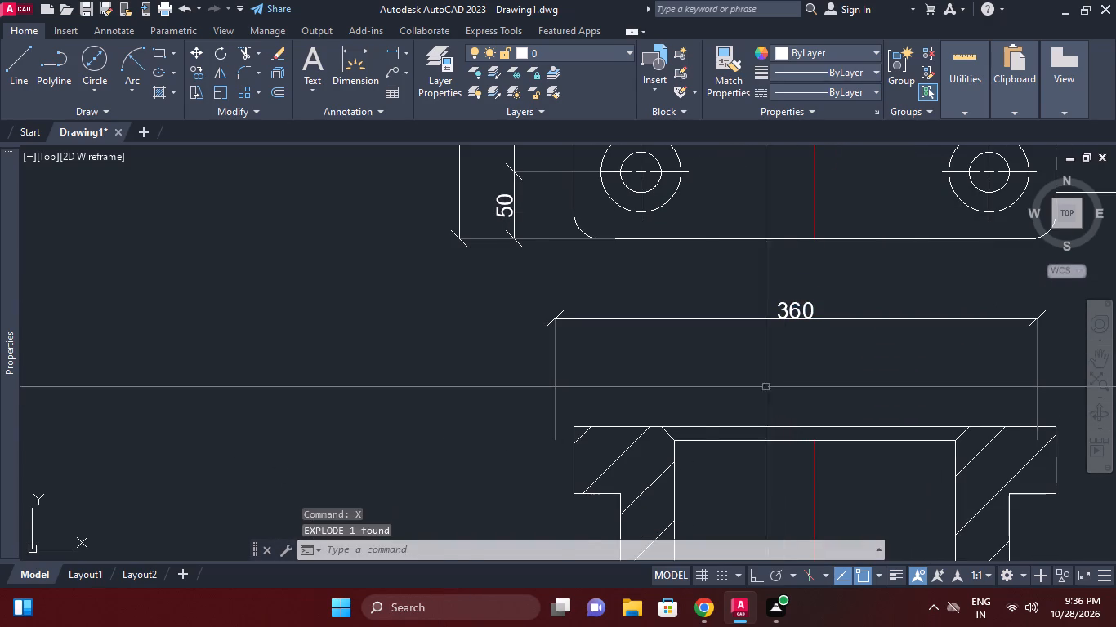
Erase the exploded dimension's dimension line, extension lines and tick marks, keeping only its 360 text.
left_click(704, 380)
left_click(529, 308)
key("e")
key("space")
middle_click_drag(966, 349, 757, 358)
left_click(877, 380)
left_click(725, 320)
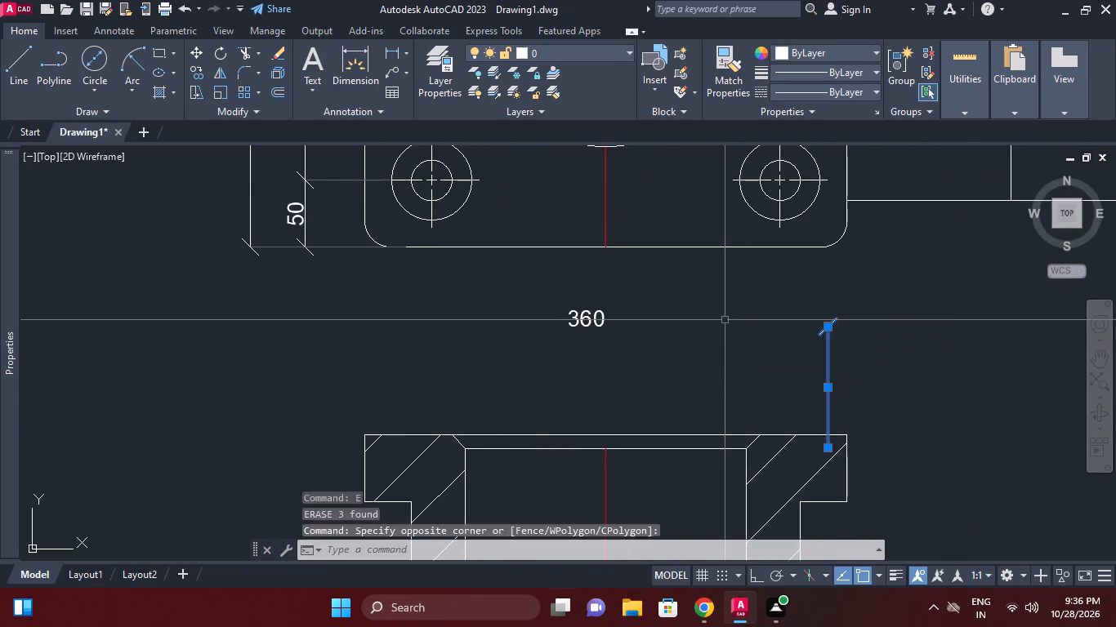
key("e")
key("space")
Set the remaining 360 text's height to 20.
left_click(587, 328)
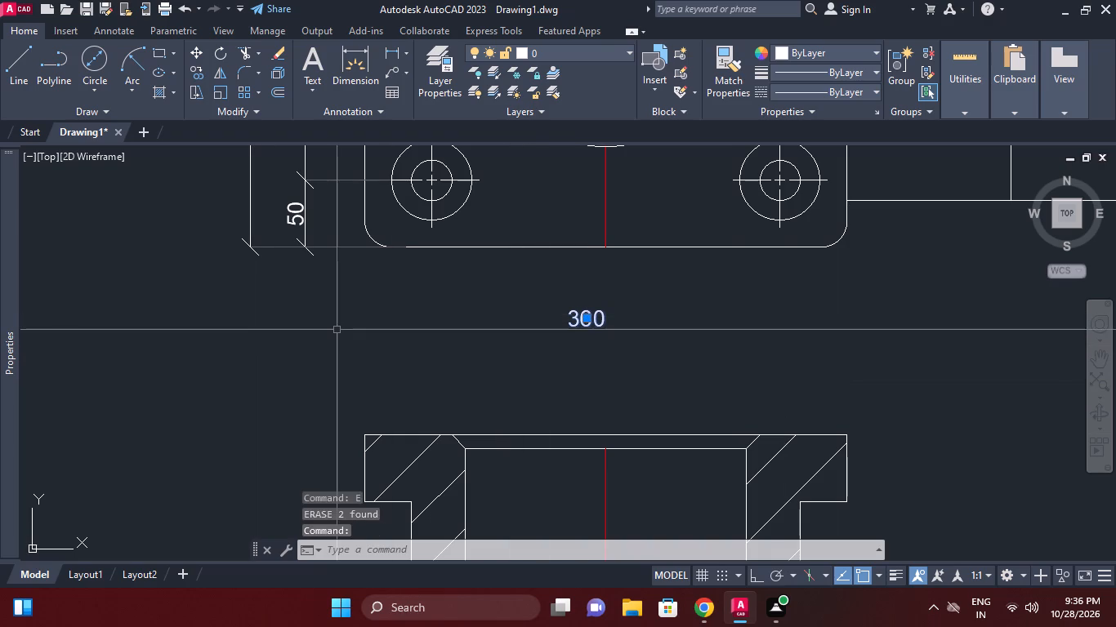
left_click(176, 461)
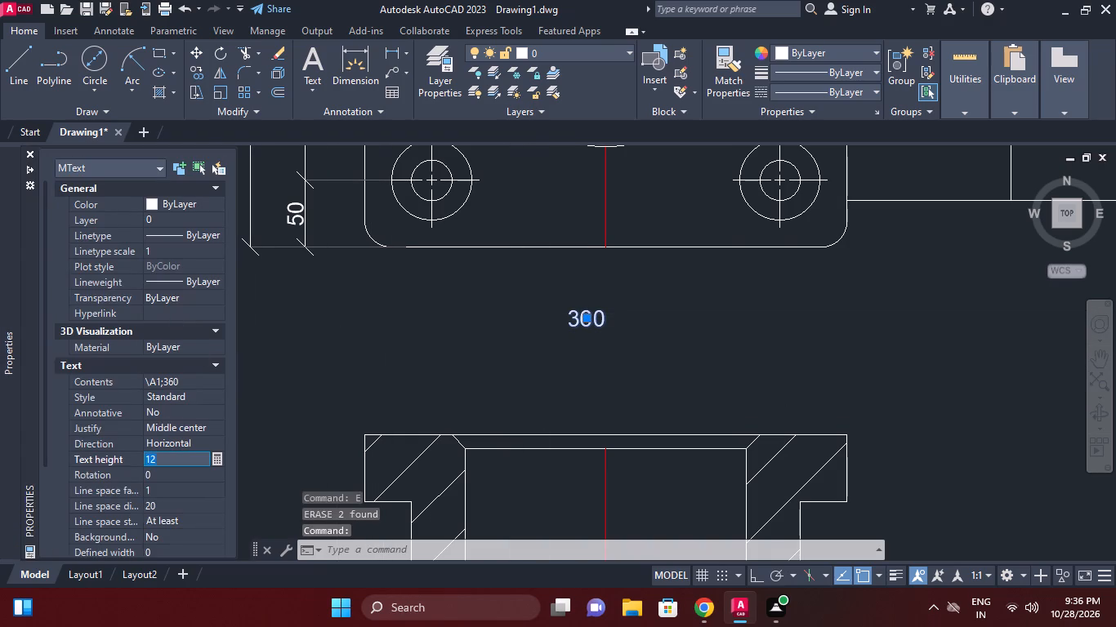
type("20")
key("Return")
key("Escape")
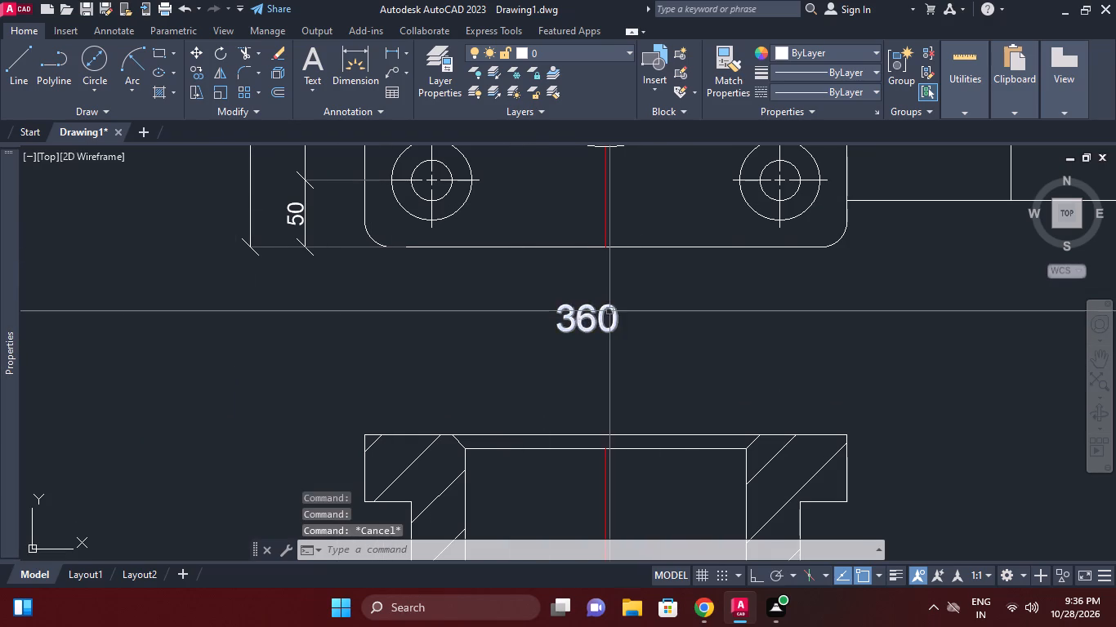
Replace the 360 text between the top view and the front section with the title "PLAN VIEW (TOP)".
double_click(609, 311)
type("plan view")
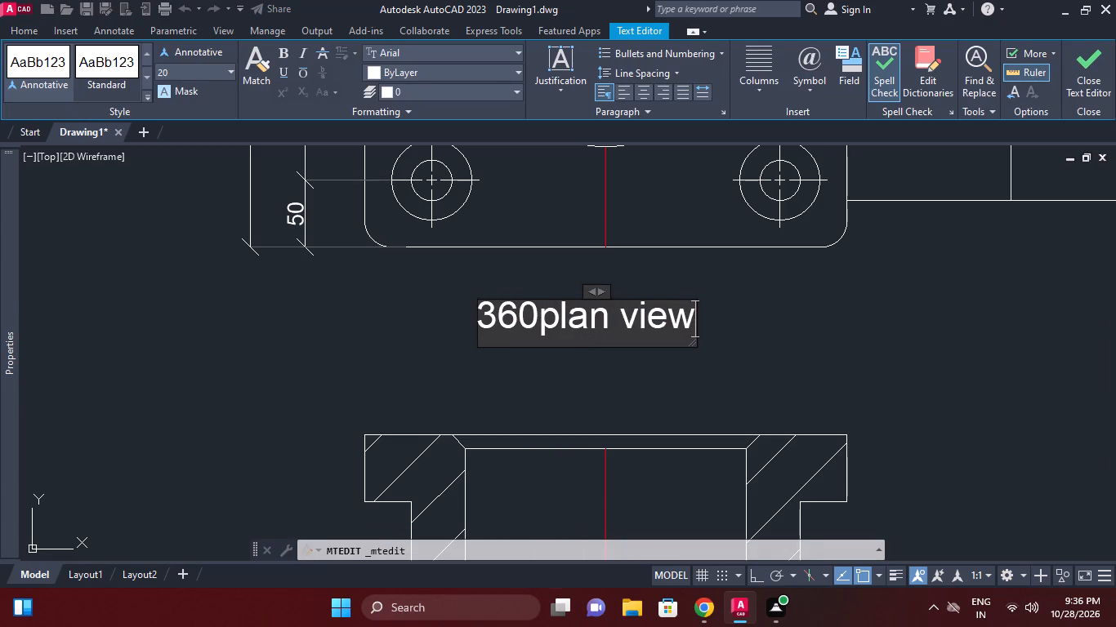
key("space")
key("BackSpace")
key("BackSpace")
key("BackSpace")
key("BackSpace")
key("BackSpace")
key("BackSpace")
key("BackSpace")
key("BackSpace")
key("BackSpace")
key("BackSpace")
key("BackSpace")
key("BackSpace")
key("BackSpace")
key("BackSpace")
key("BackSpace")
key("BackSpace")
key("BackSpace")
key("BackSpace")
key("BackSpace")
key("BackSpace")
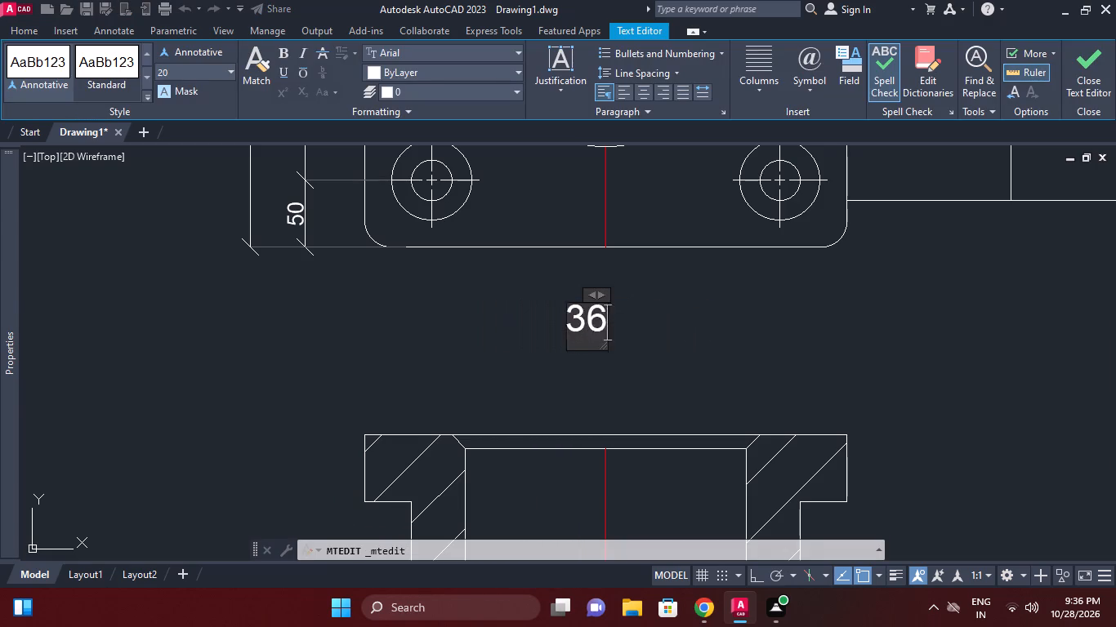
type("PLAN VIEW")
key("space")
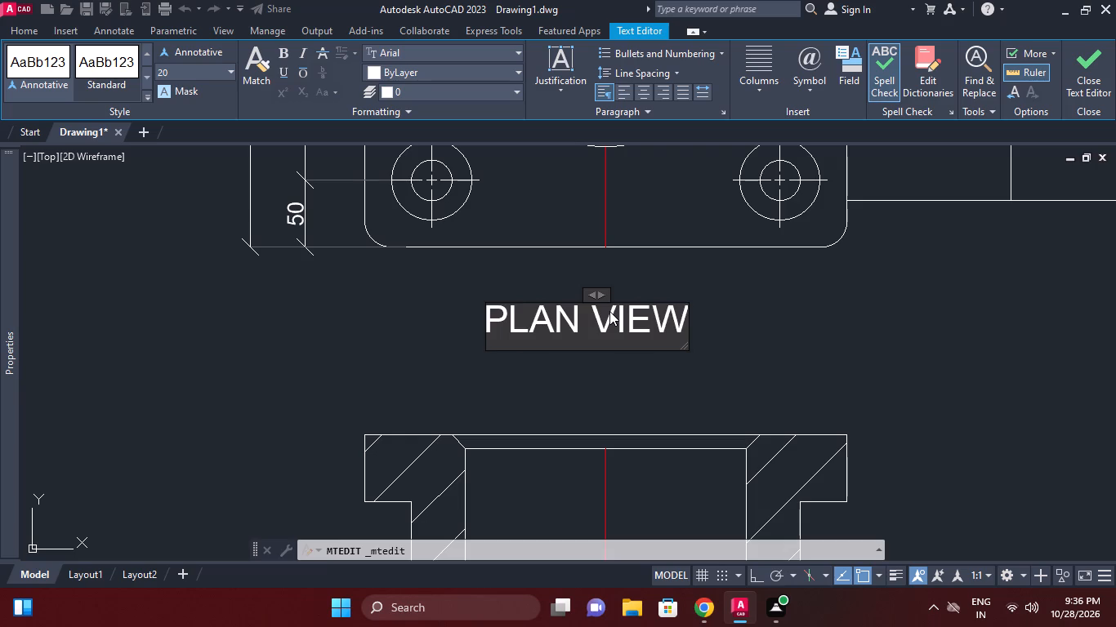
type(")TOP)")
type("==")
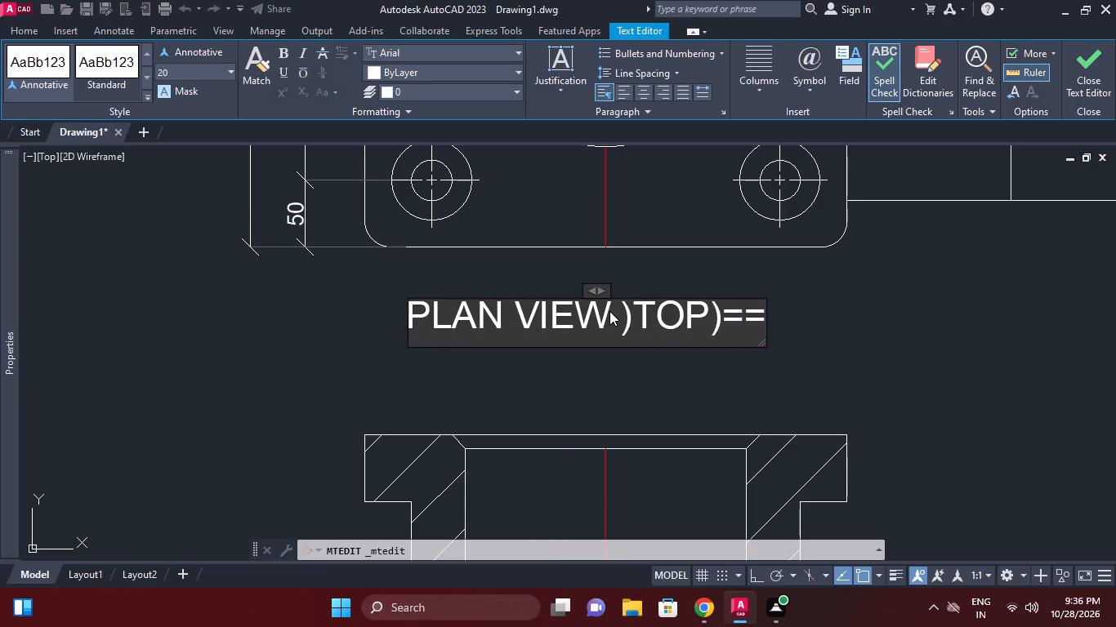
key("BackSpace")
key("BackSpace")
key("BackSpace")
key("shift+parenright")
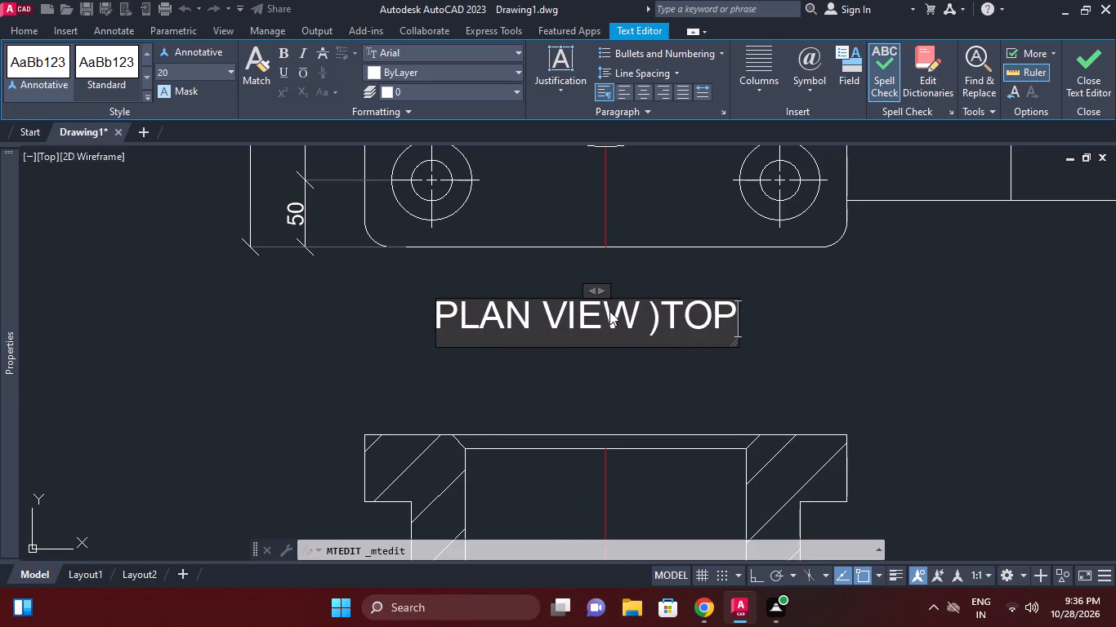
key("Left")
key("Left")
key("Left")
key("Left")
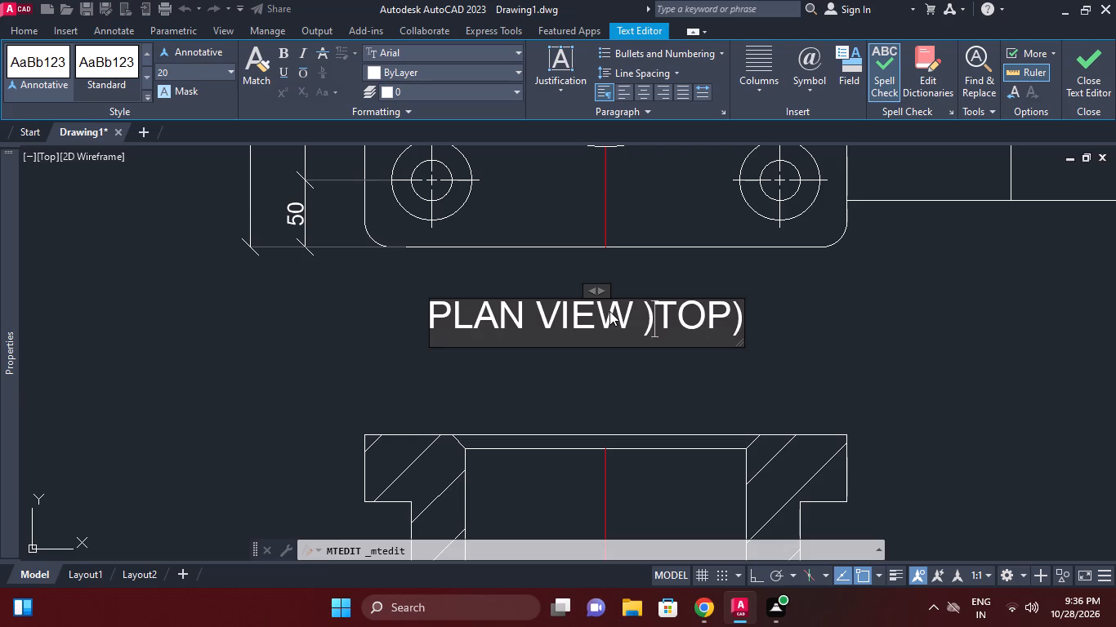
key("BackSpace")
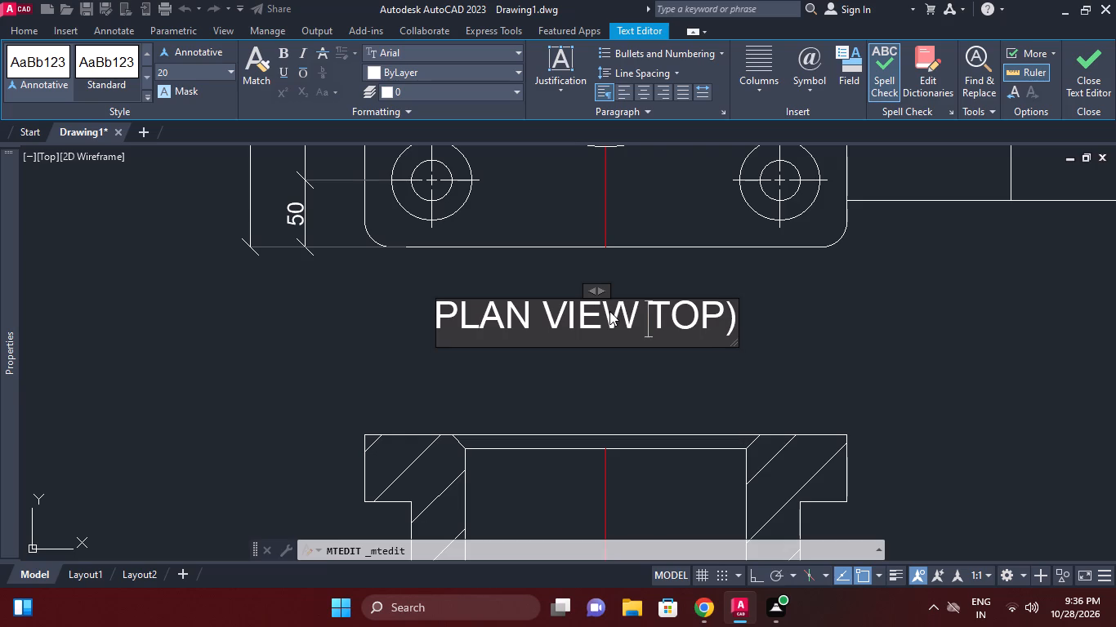
key("shift+parenleft")
Underline the whole PLAN VIEW (TOP) title.
key("ctrl+a")
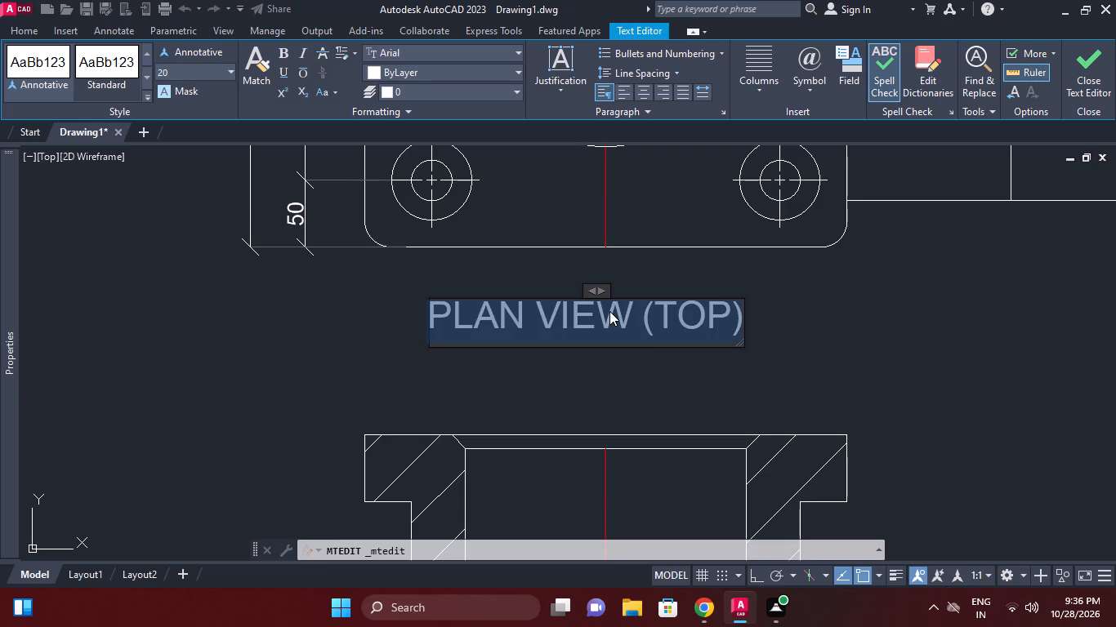
key("ctrl+u")
left_click(817, 339)
Move the PLAN VIEW (TOP) title slightly upward, closer to the top view.
scroll(581, 335, "down", 3)
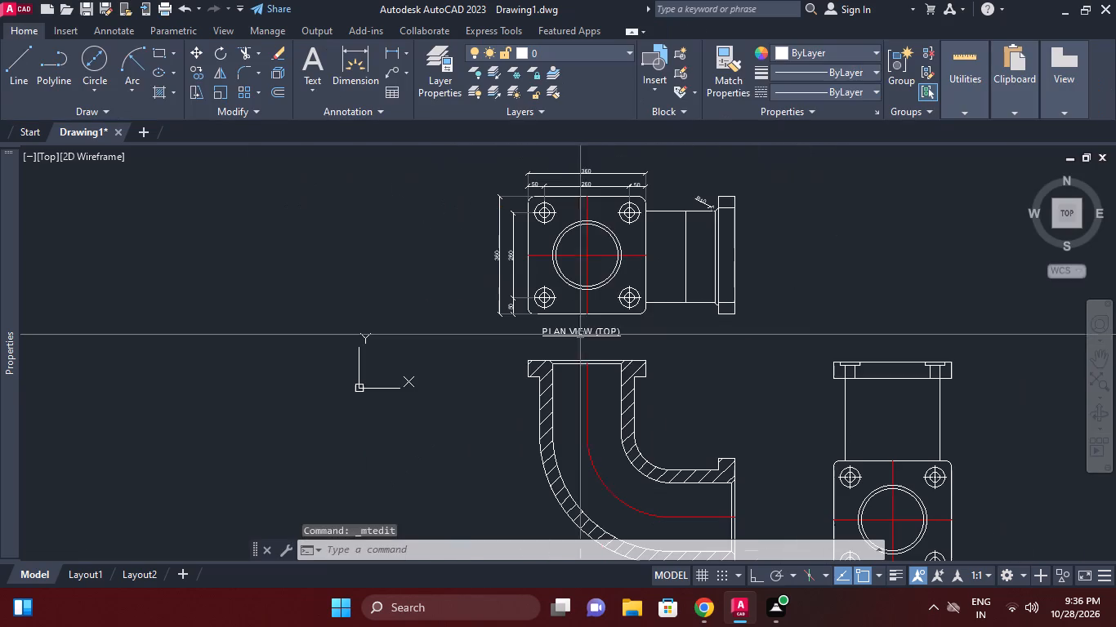
left_click(605, 347)
left_click(585, 332)
middle_click_drag(614, 346, 611, 307)
key("m")
key("space")
left_click(734, 356)
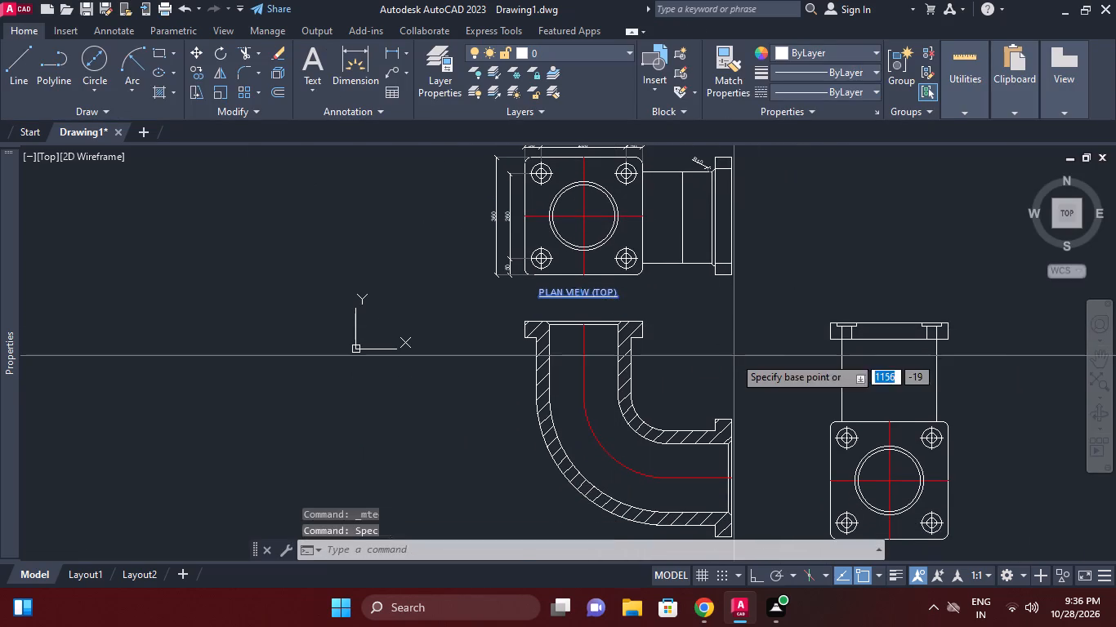
left_click(734, 352)
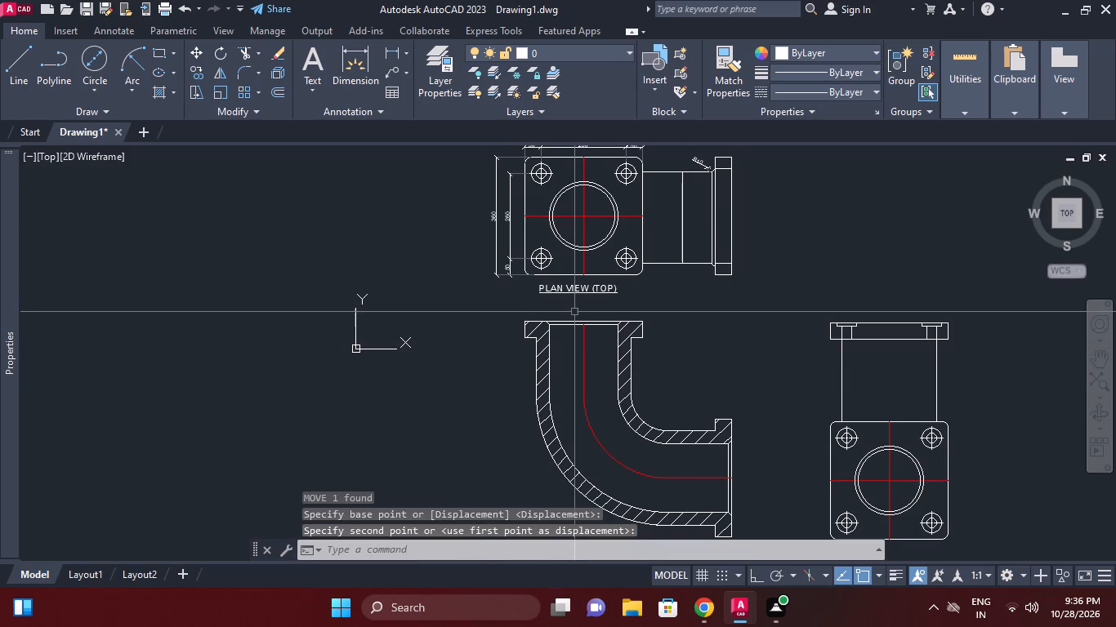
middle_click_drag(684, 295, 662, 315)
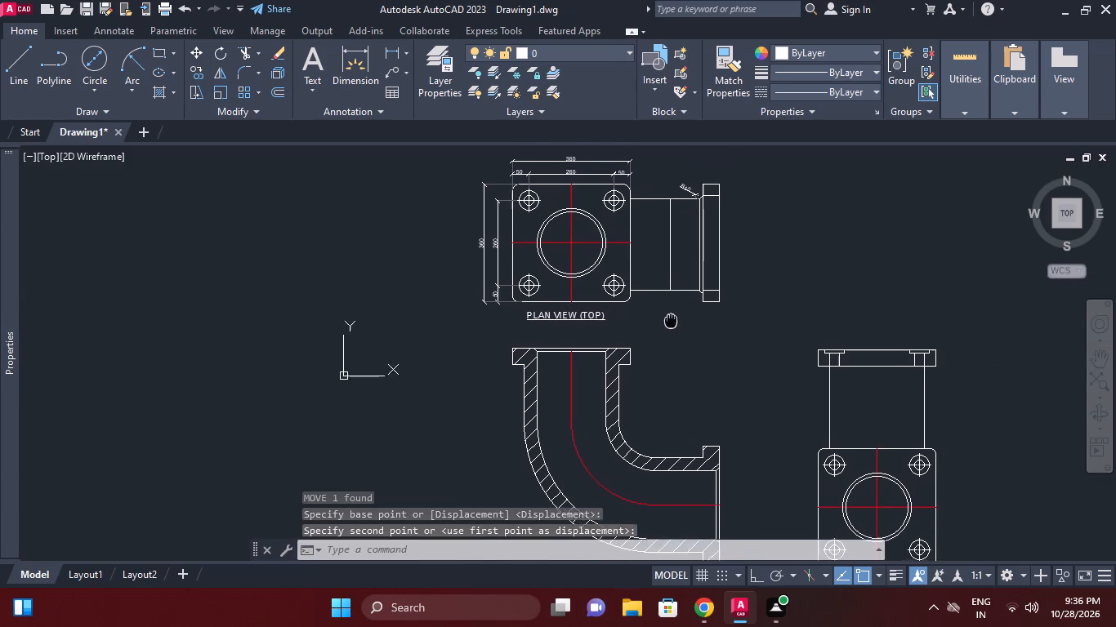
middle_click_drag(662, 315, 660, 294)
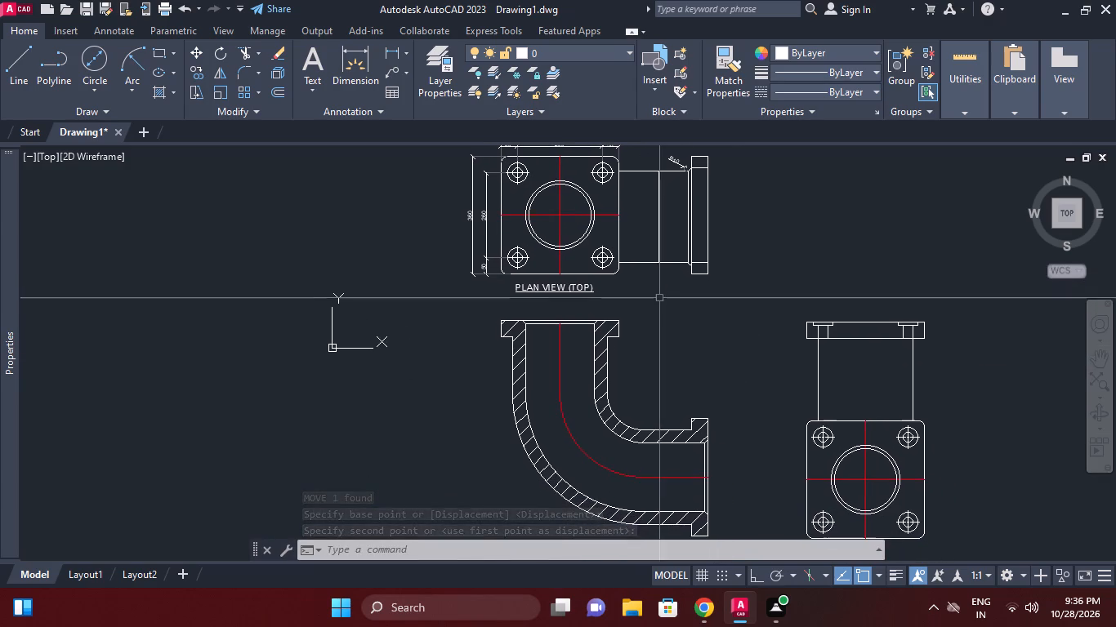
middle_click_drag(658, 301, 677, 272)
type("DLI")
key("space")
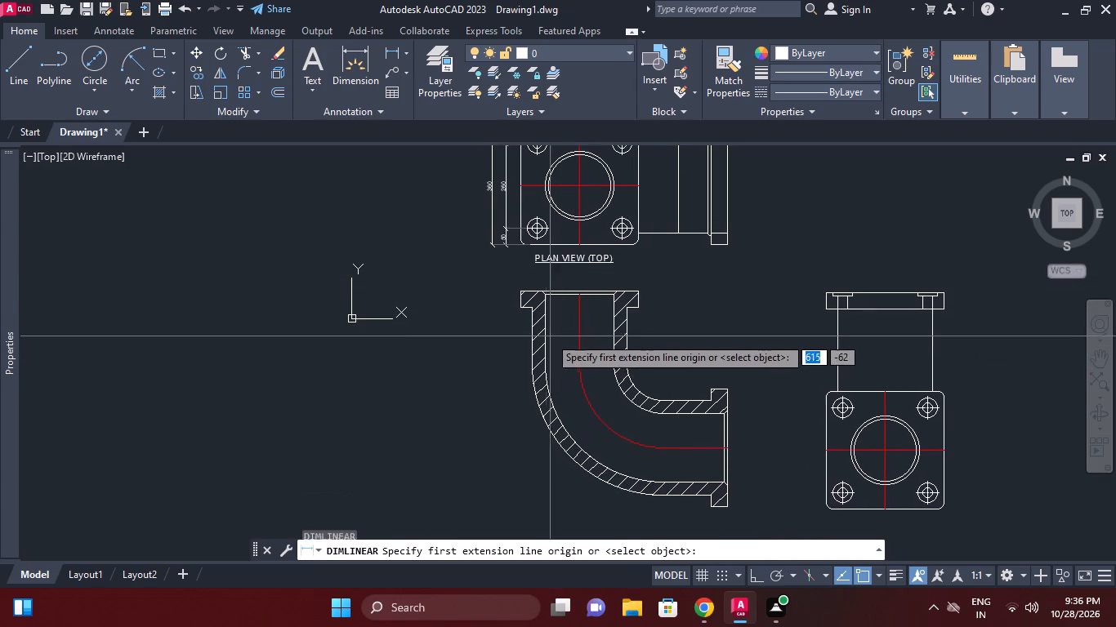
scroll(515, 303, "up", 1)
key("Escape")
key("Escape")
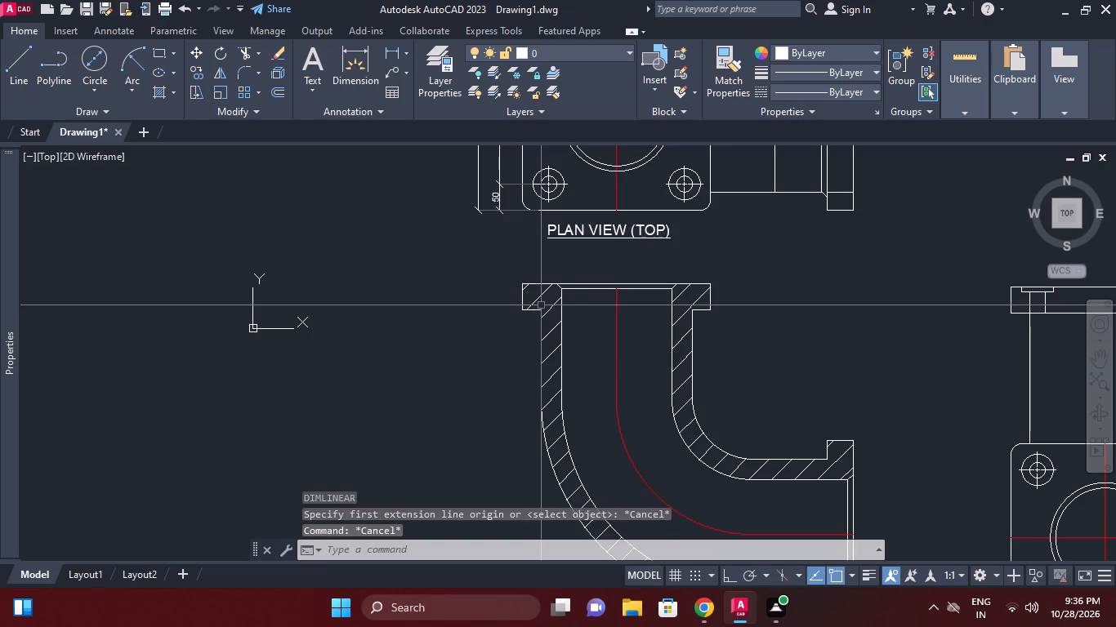
Place a horizontal construction line and align it with the top face of the front section's upper flange.
key("x")
key("l")
key("space")
type("H")
key("space")
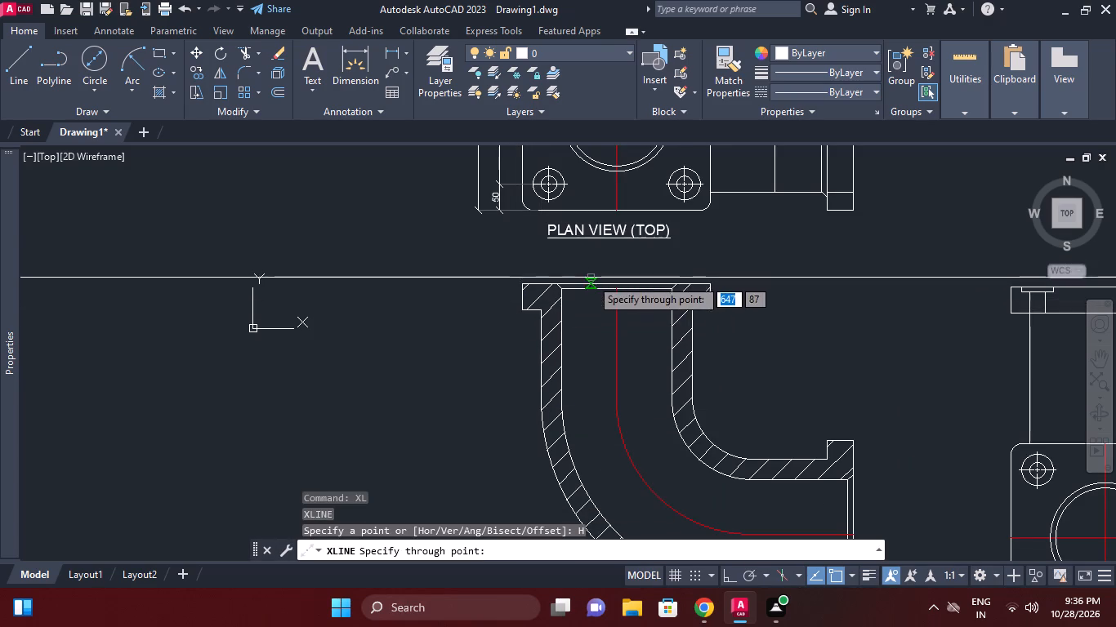
left_click(591, 287)
key("Escape")
scroll(614, 311, "up", 1)
left_click(413, 274)
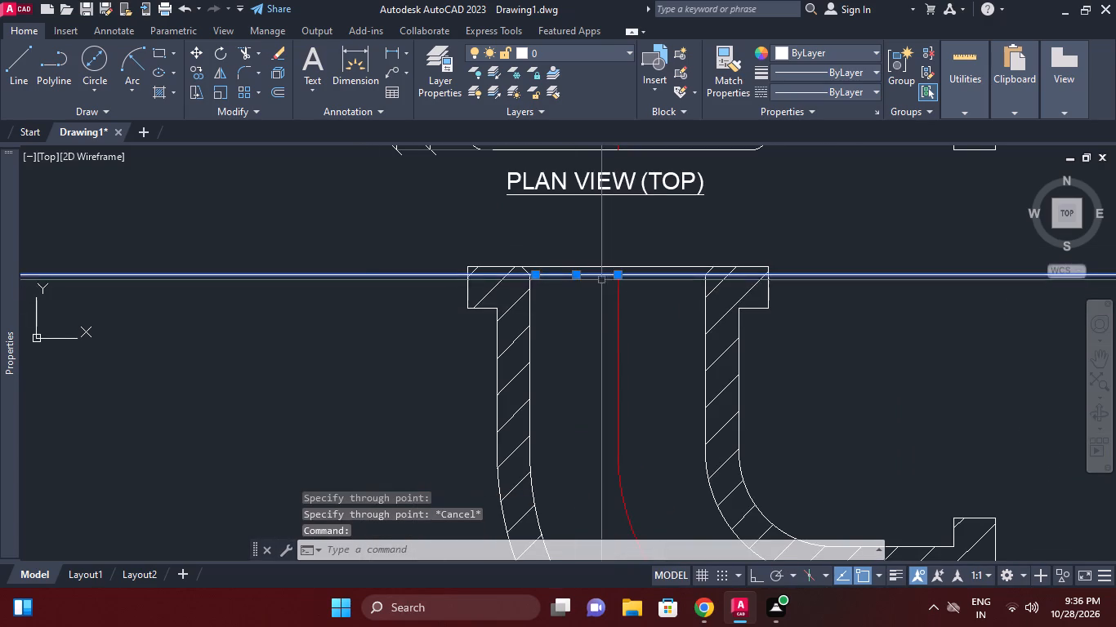
left_click(578, 278)
left_click(577, 269)
key("Escape")
middle_click(633, 287)
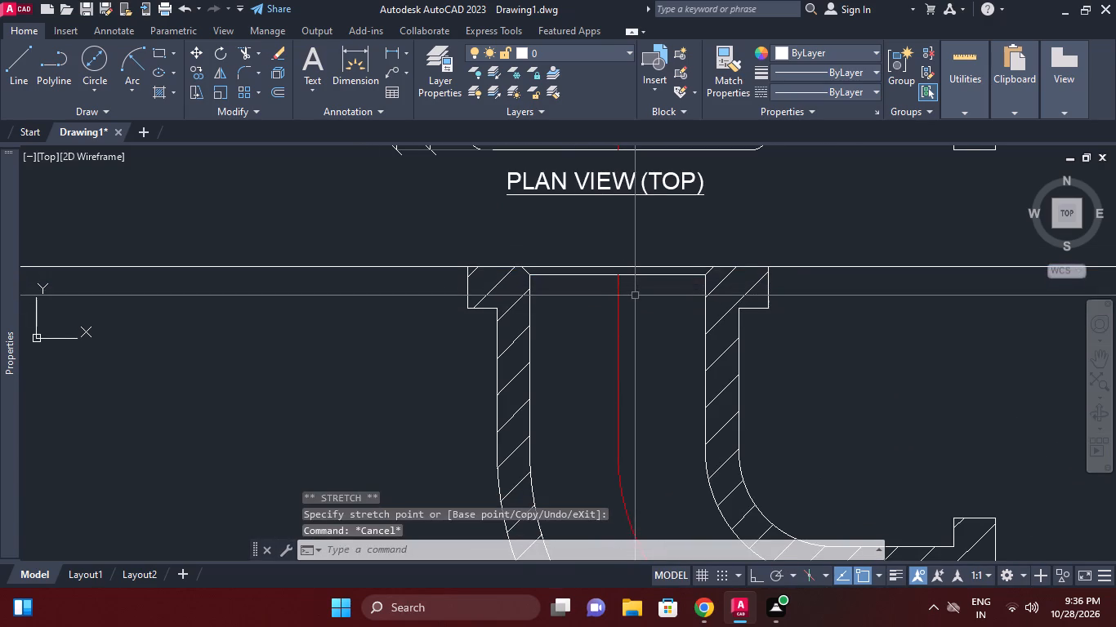
Offset the horizontal construction line 150 downward from the upper flange's top face.
type("O")
key("space")
type("150")
key("Return")
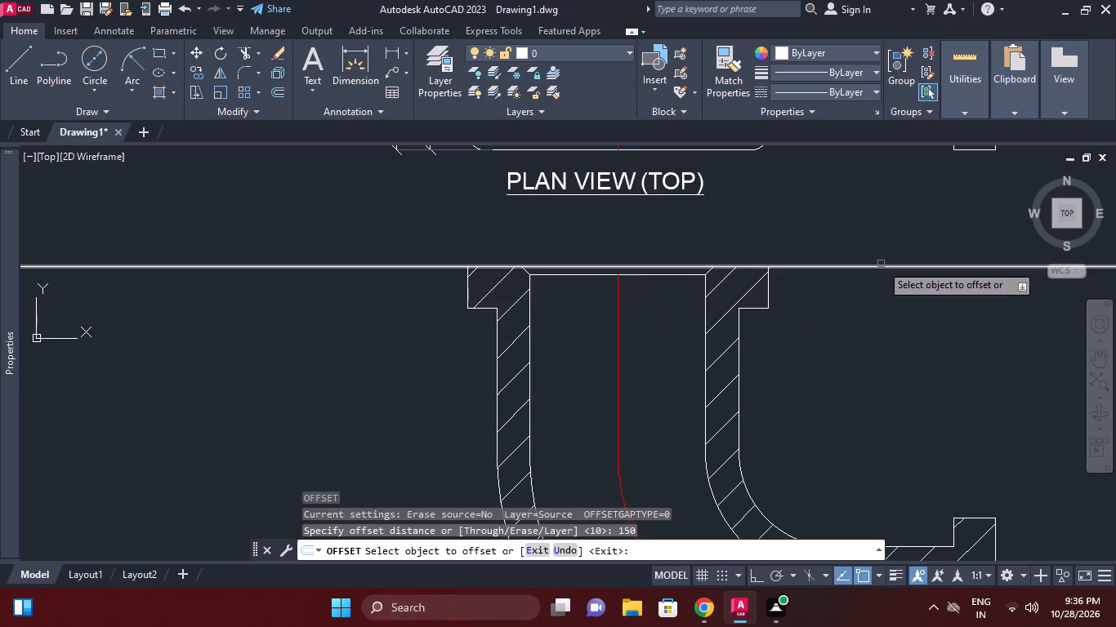
left_click(881, 264)
left_click(874, 307)
key("Escape")
middle_click_drag(772, 349, 780, 290)
key("Escape")
Draw short vertical cutting lines at the offset construction line, one left of the vertical pipe and two right of it.
middle_click_drag(667, 332, 667, 304)
key("l")
key("space")
left_click(481, 297)
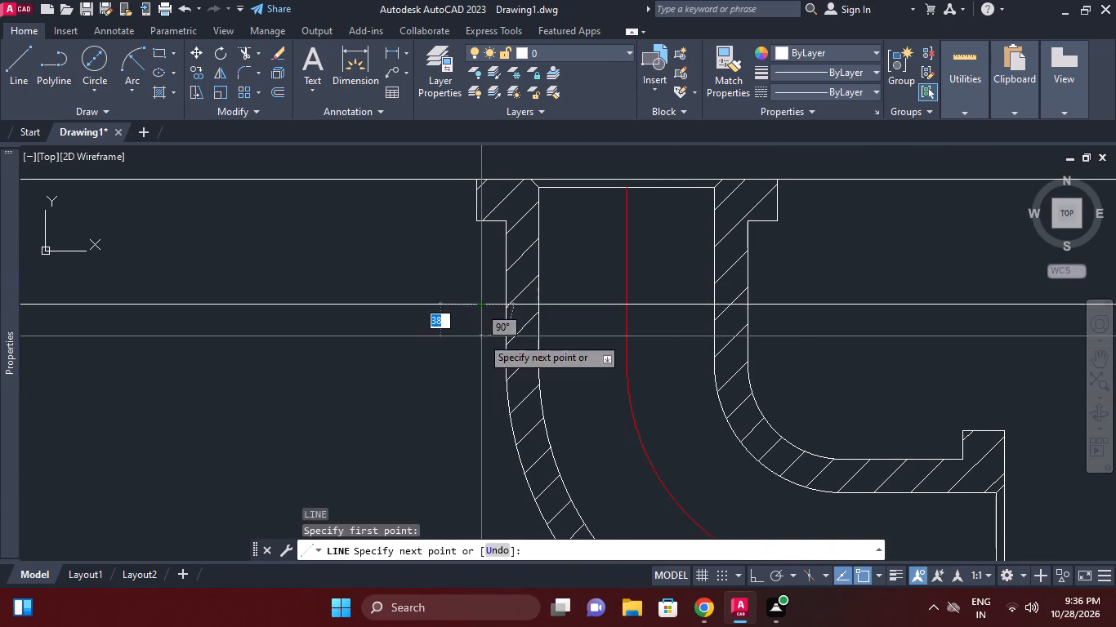
left_click(481, 336)
key("Escape")
key("space")
left_click(797, 324)
left_click(788, 297)
key("Escape")
key("space")
left_click(761, 320)
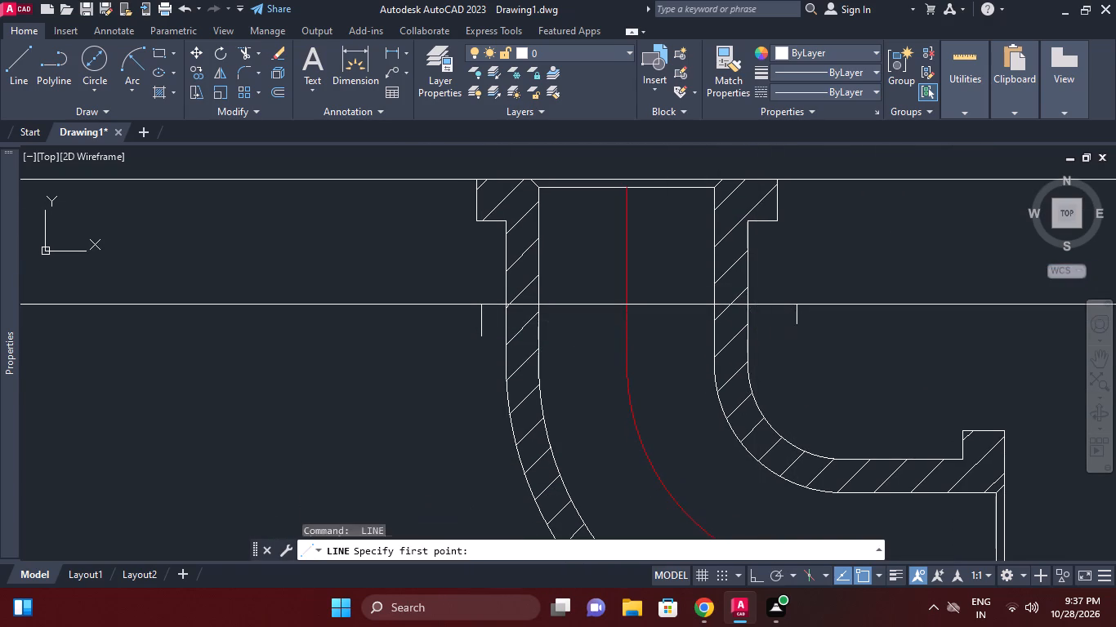
key("Escape")
key("space")
left_click(771, 321)
left_click(770, 296)
key("Escape")
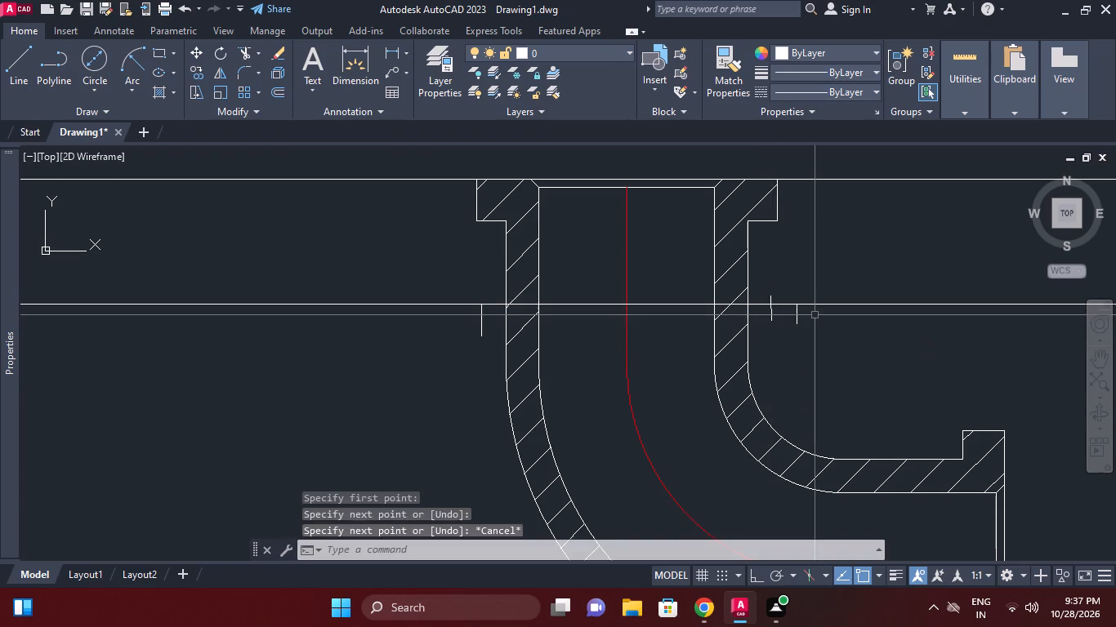
Erase the outermost short vertical line on the right side of the pipe.
left_click(800, 313)
left_click(793, 316)
key("e")
key("space")
key("Escape")
key("space")
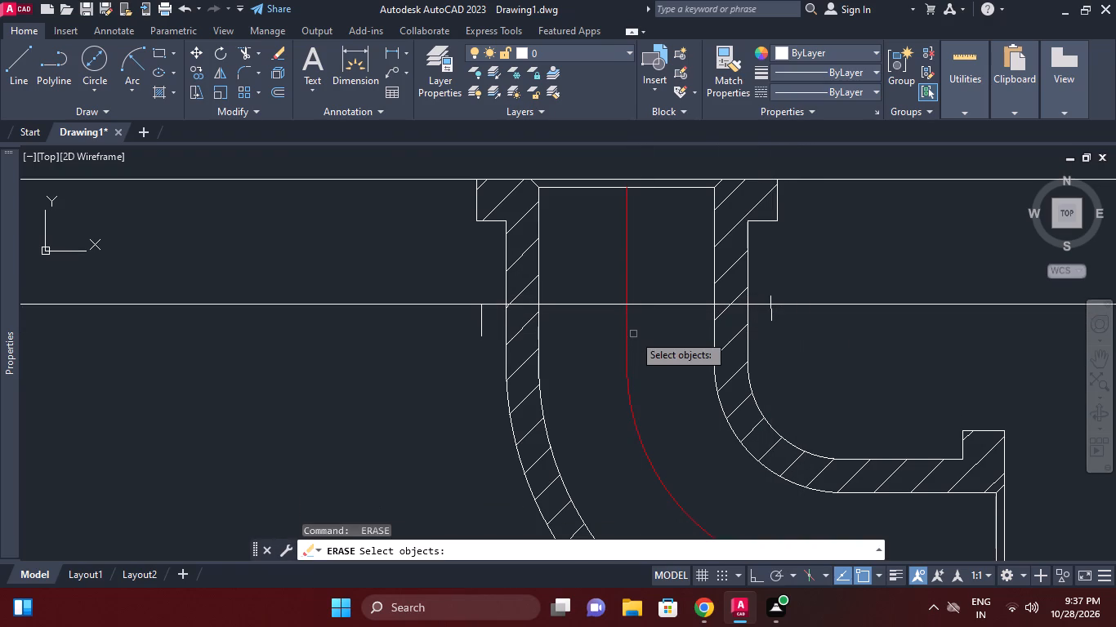
type("T")
key("Escape")
Trim the offset construction line outside the two short vertical cutting lines, leaving only the segment across the pipe.
key("t")
key("r")
key("space")
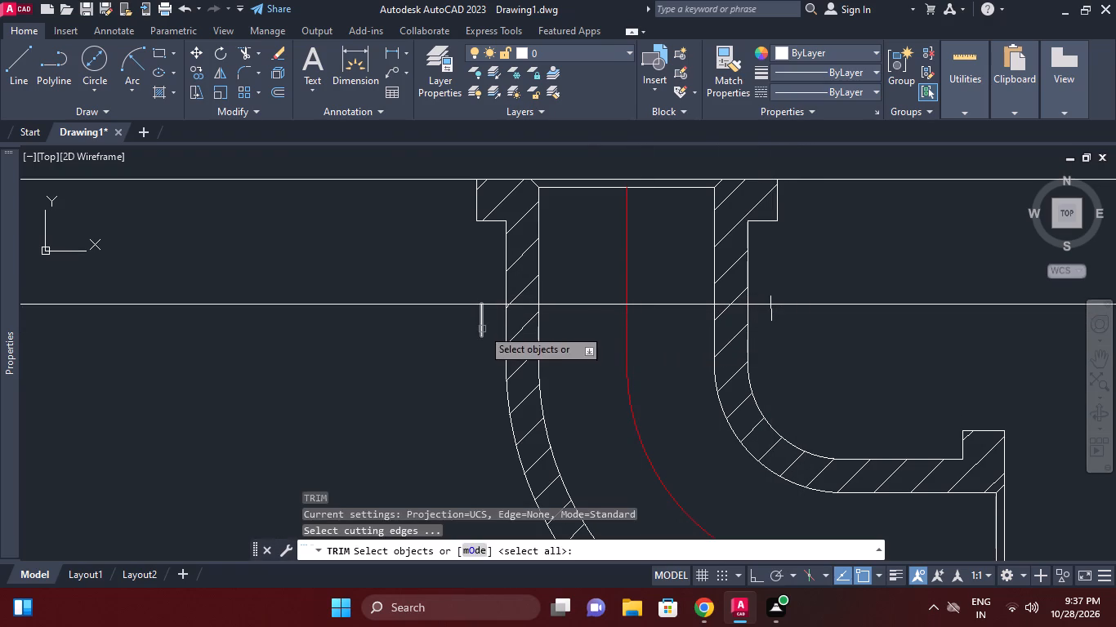
left_click(482, 328)
left_click(770, 314)
key("space")
left_click(785, 306)
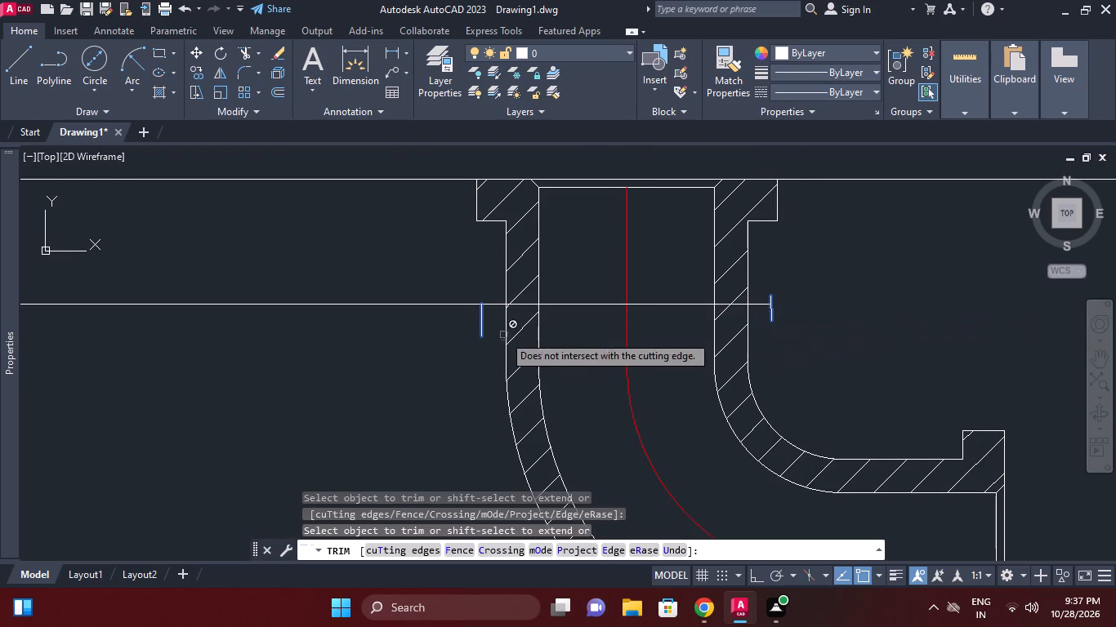
left_click(438, 315)
left_click(430, 269)
key("Escape")
Erase the construction line along the upper flange's top face and the two short vertical cutting lines.
left_click(390, 197)
left_click(360, 160)
key("e")
key("space")
key("Escape")
middle_click_drag(466, 292, 478, 300)
key("e")
key("space")
left_click(496, 324)
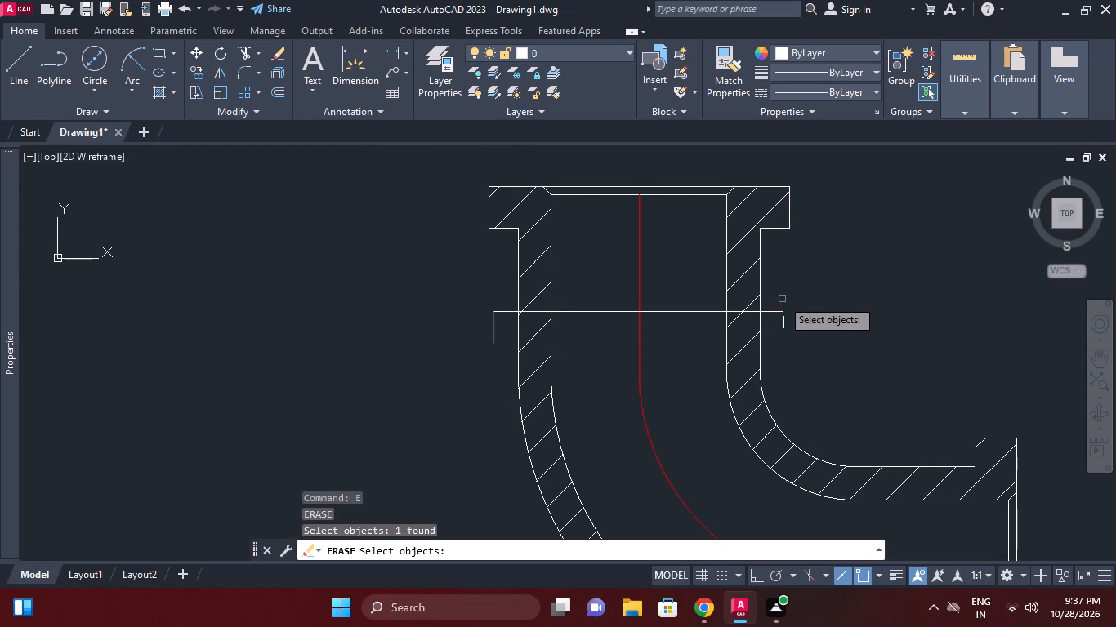
left_click(783, 301)
right_click(783, 301)
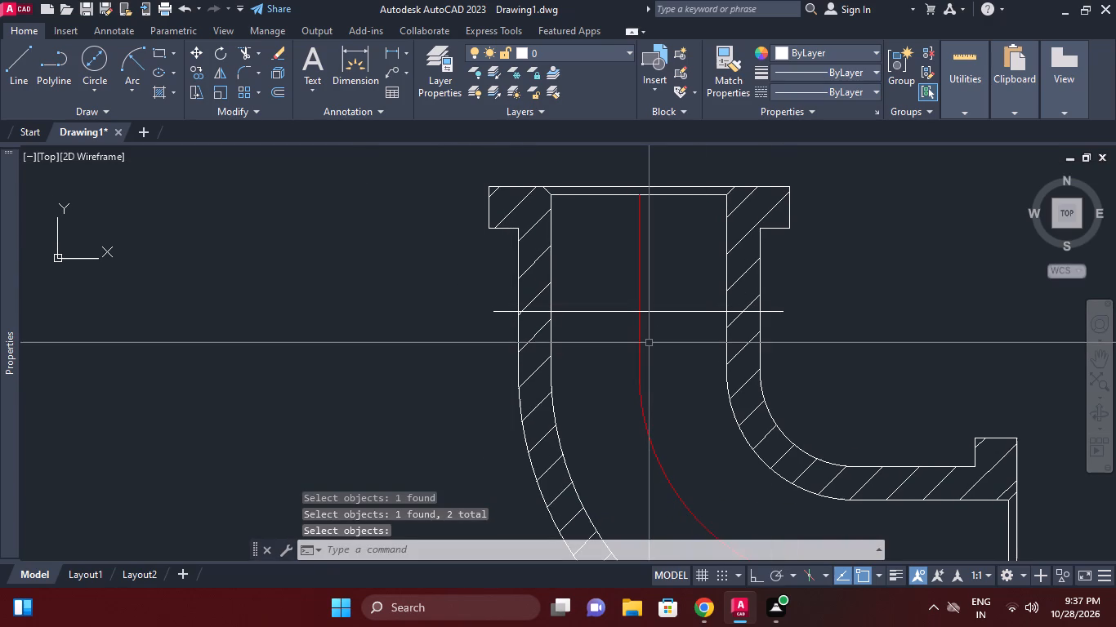
Match the trimmed horizontal line's properties to the section's red centre line.
type("MA")
key("space")
left_click(639, 348)
left_click(657, 326)
left_click(657, 313)
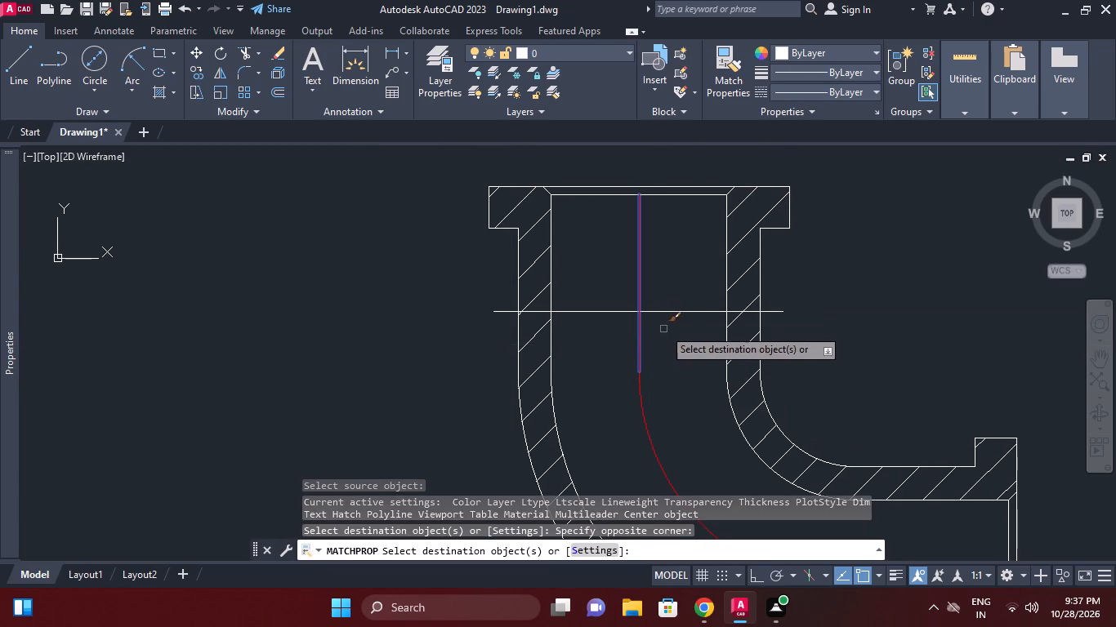
left_click(658, 311)
key("Escape")
middle_click(695, 327)
middle_click_drag(734, 363, 752, 320)
key("Escape")
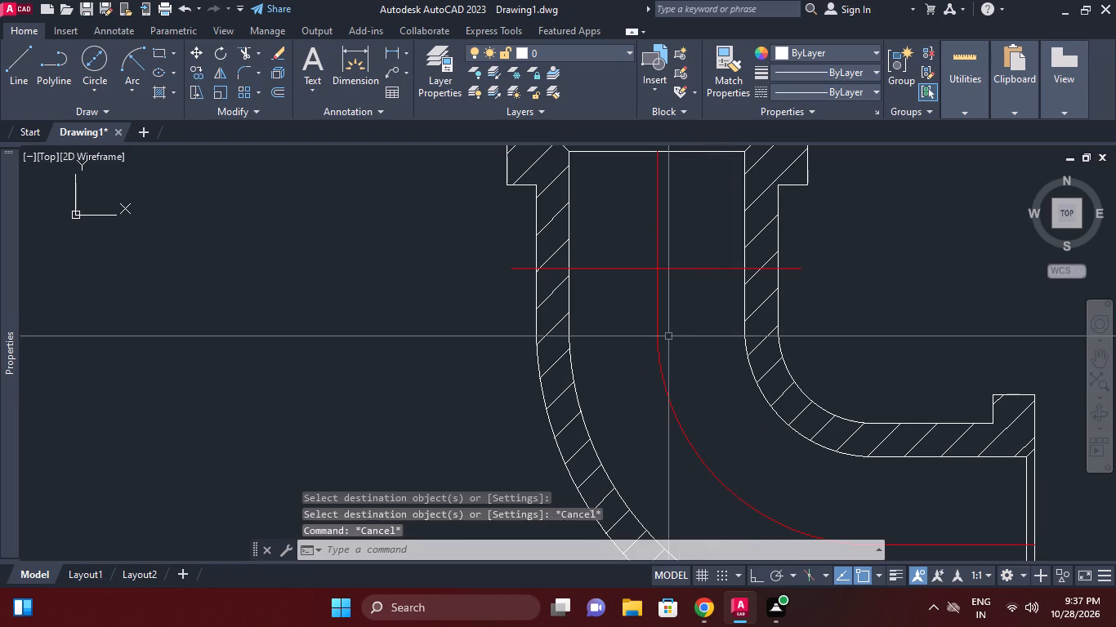
Dimension the vertical distance from the upper flange's top face to the red horizontal line, left of the front section.
type("DL")
key("i")
key("space")
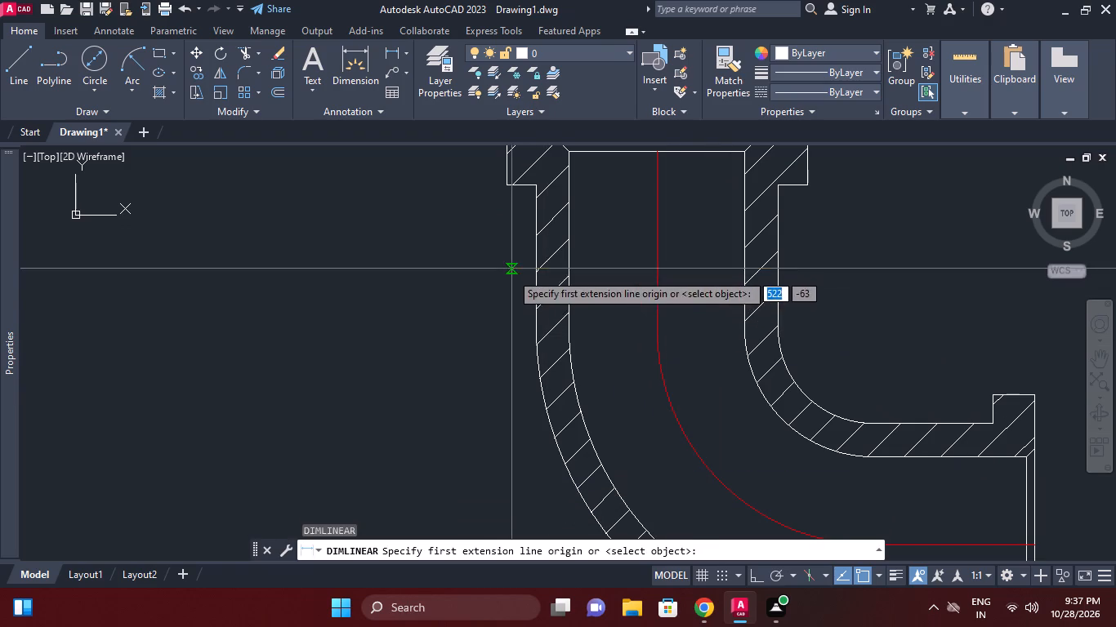
left_click(511, 273)
middle_click_drag(523, 227, 535, 315)
scroll(529, 251, "down", 1)
left_click(523, 256)
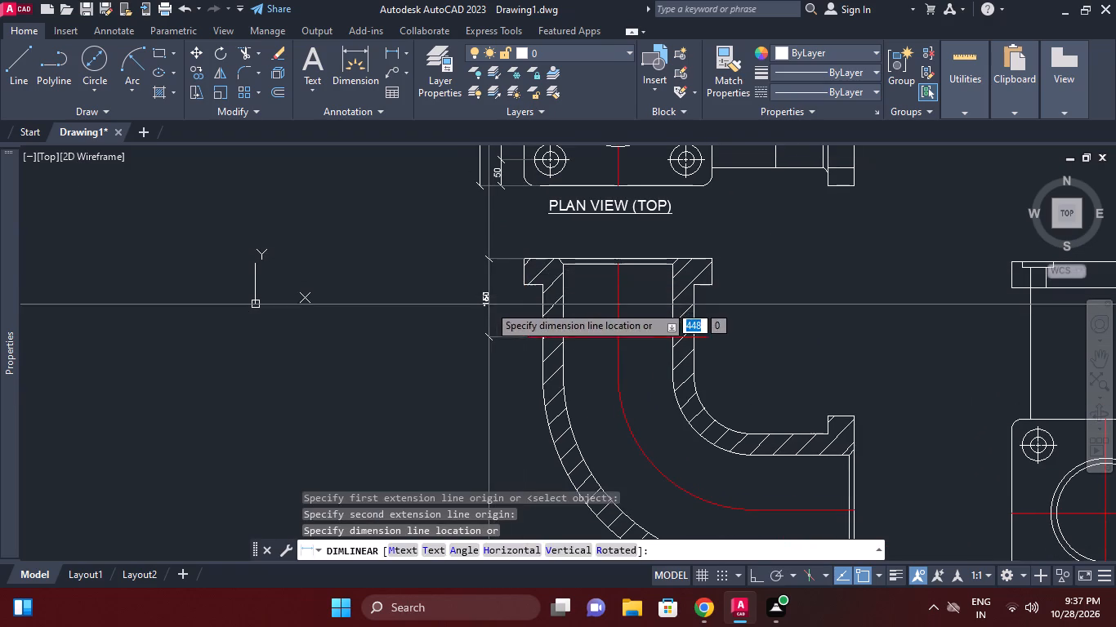
left_click(489, 308)
middle_click_drag(533, 310, 542, 237)
Dimension the upper flange's thickness between the flange edge and the existing 150 dimension.
key("space")
scroll(525, 206, "up", 1)
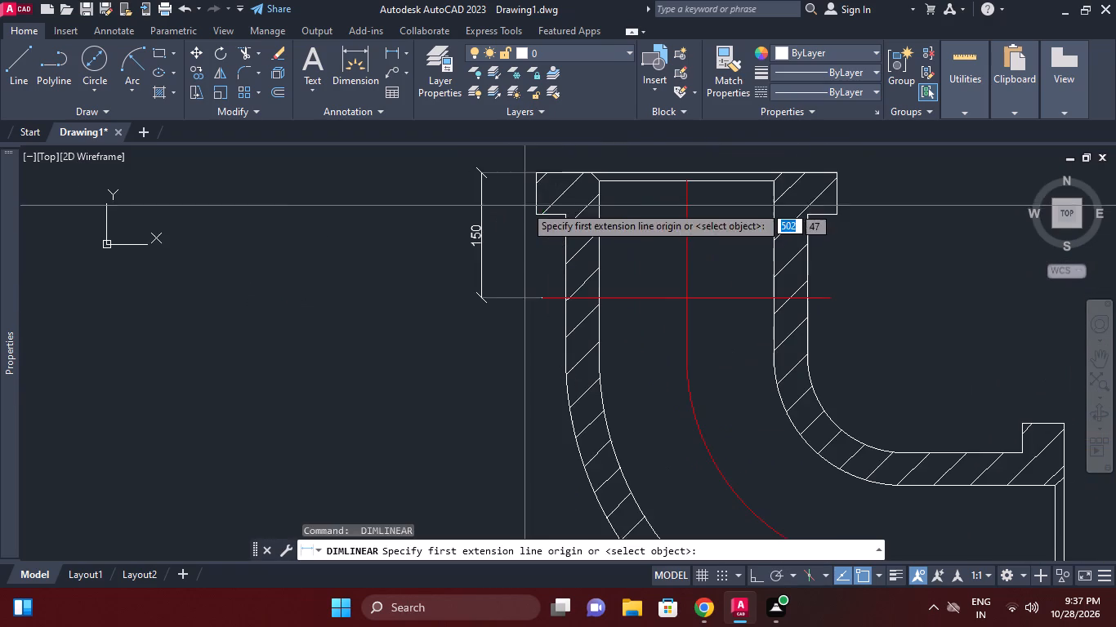
key("space")
left_click(534, 192)
left_click(516, 205)
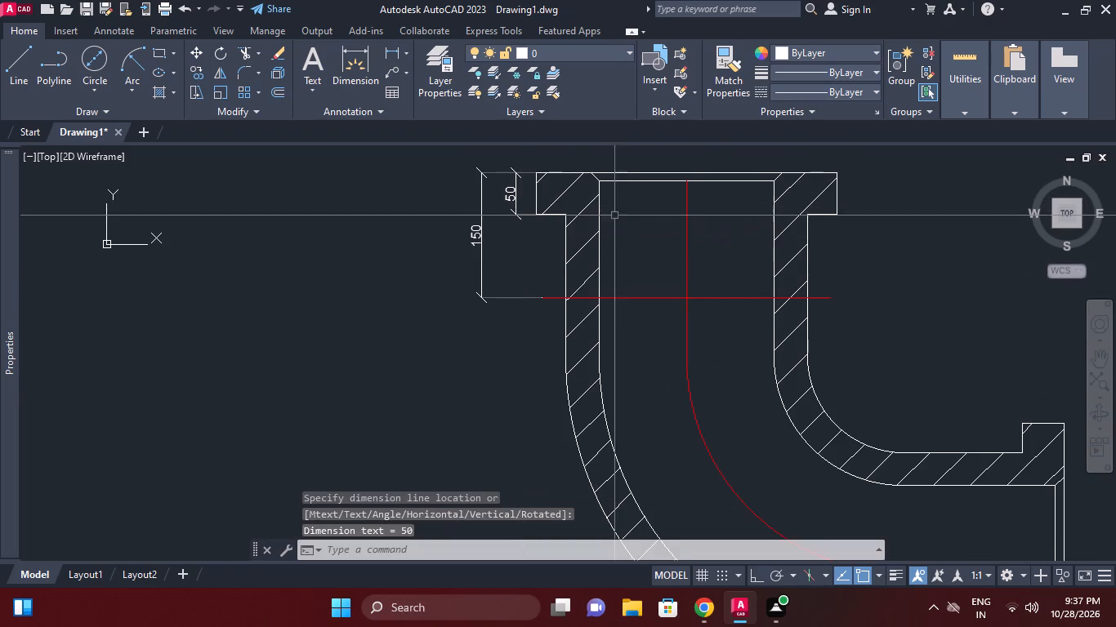
Add a quick leader reading C10 to the inner edge chamfer at the top of the upper flange.
middle_click_drag(630, 216, 623, 194)
middle_click_drag(641, 228, 647, 300)
middle_click_drag(591, 251, 593, 278)
type("QL")
key("space")
scroll(592, 260, "up", 1)
left_click(599, 252)
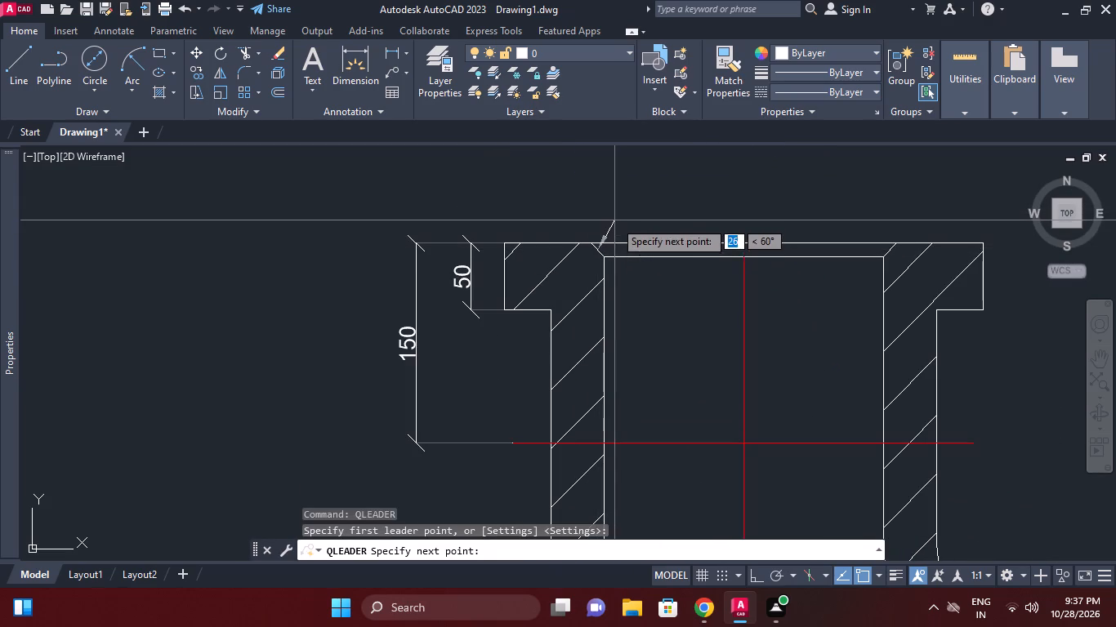
left_click(616, 212)
key("F8")
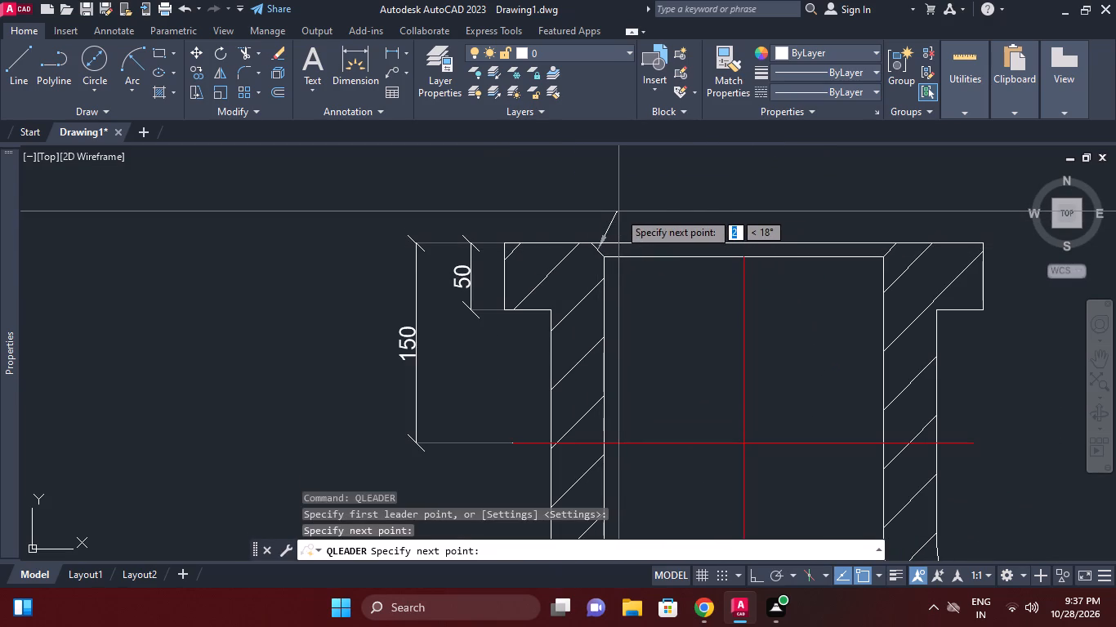
left_click(634, 216)
key("Return")
key("Return")
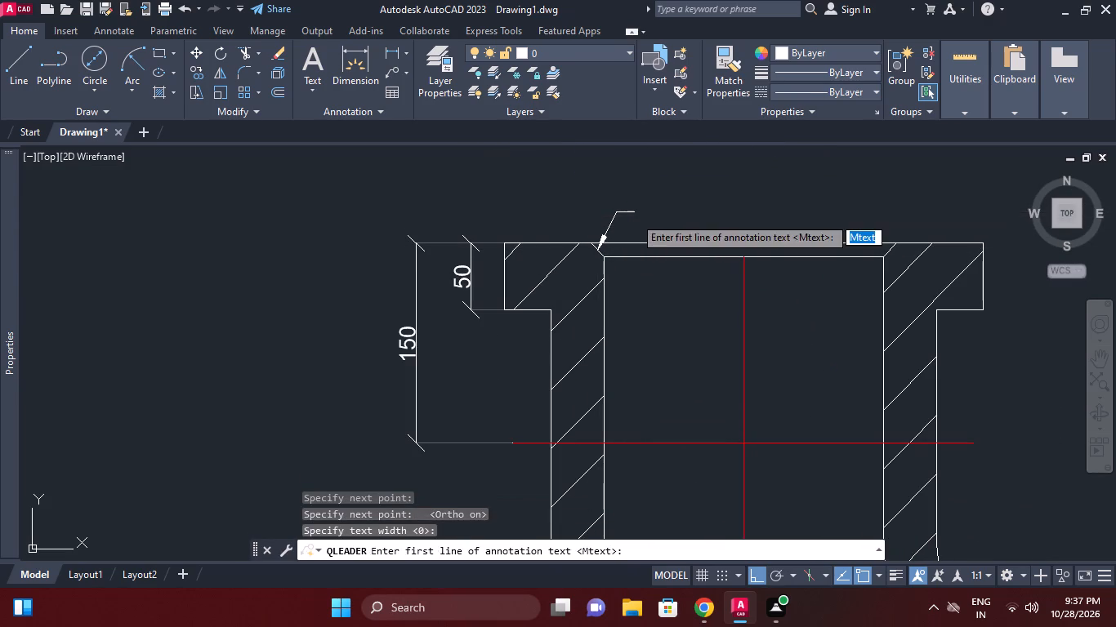
type("C1")
key("0")
left_click(819, 217)
Add a radius dimension to the bend's red centre arc, with its text outside the pipe's outer wall.
middle_click_drag(801, 211, 783, 207)
scroll(792, 207, "down", 1)
middle_click_drag(770, 277, 754, 241)
middle_click_drag(760, 269, 761, 211)
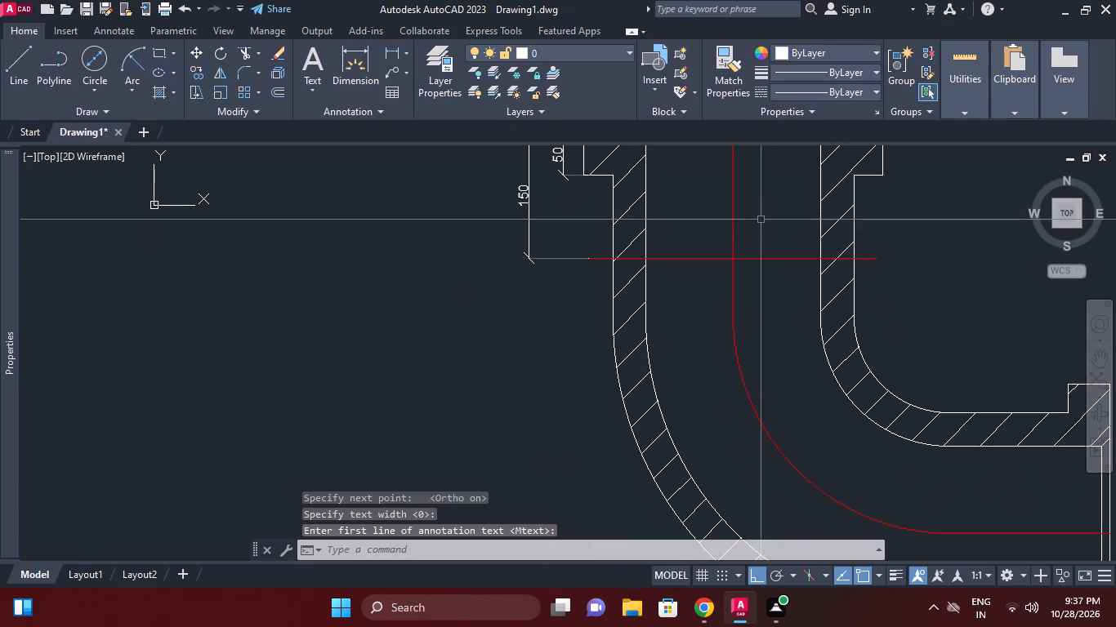
middle_click_drag(756, 264, 755, 233)
key("d")
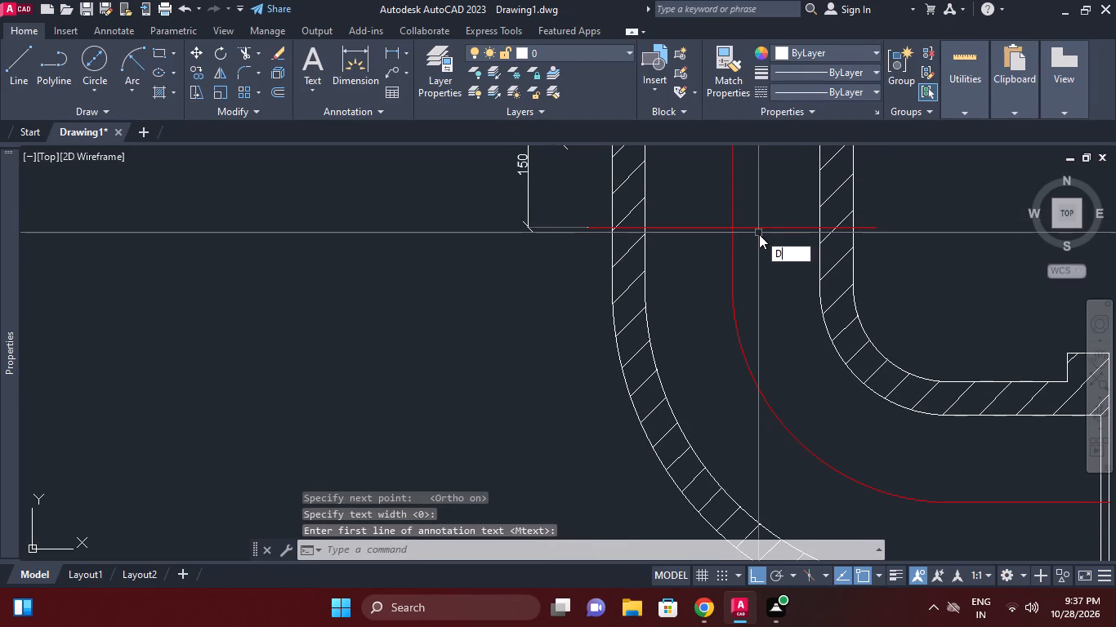
type("IM")
key("r")
key("space")
scroll(761, 400, "down", 2)
middle_click_drag(758, 398, 739, 339)
scroll(740, 337, "up", 1)
left_click(749, 346)
left_click(660, 402)
Dimension the side flange's thickness just below its bottom edge in the front section.
scroll(724, 389, "up", 1)
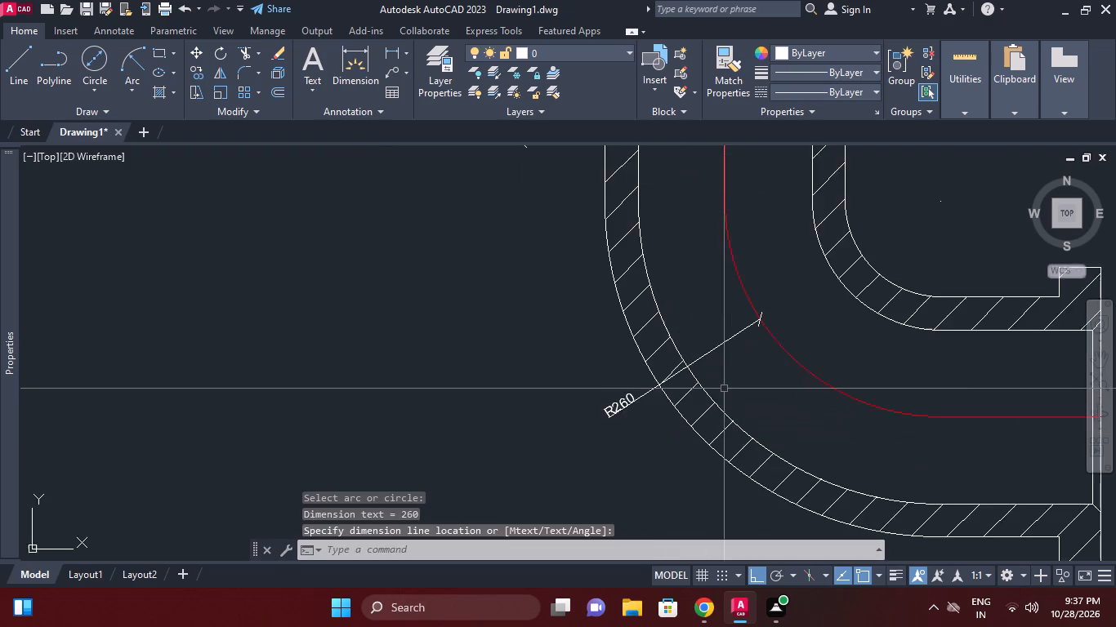
middle_click_drag(722, 387, 695, 353)
middle_click_drag(715, 368, 650, 283)
key("d")
key("l")
key("i")
key("space")
middle_click_drag(898, 443, 862, 400)
key("space")
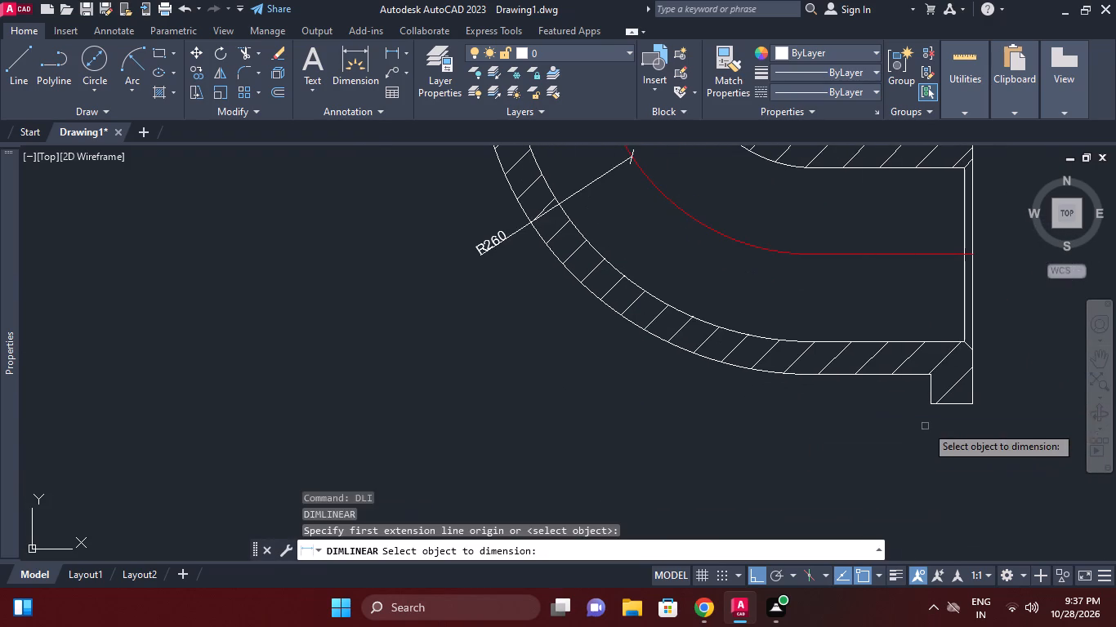
left_click(953, 408)
left_click(951, 407)
left_click(946, 440)
key("Escape")
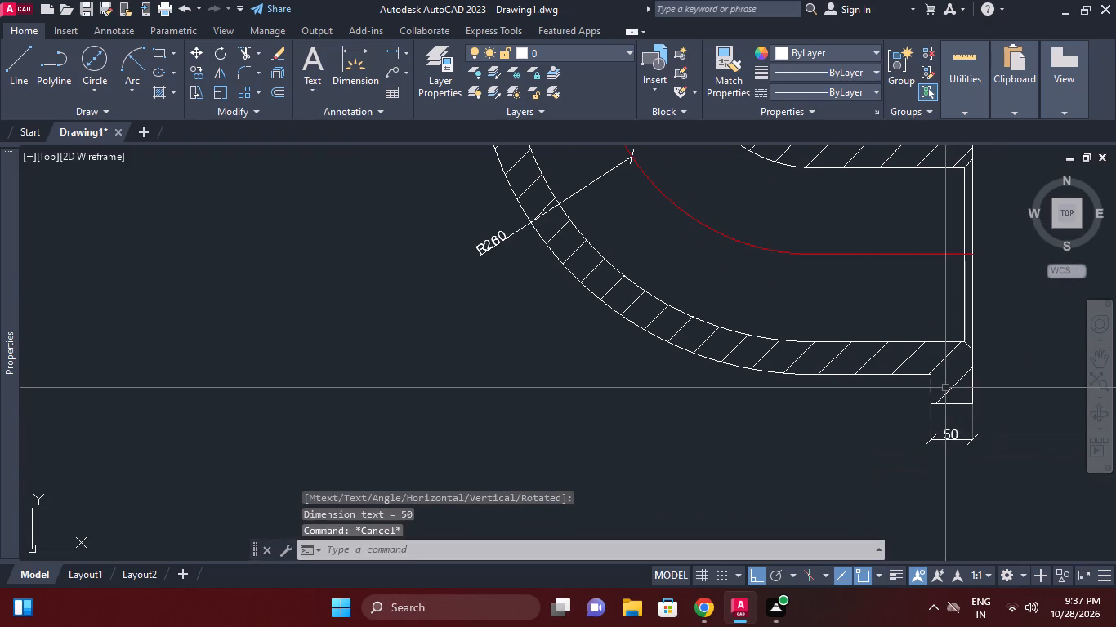
Draw a vertical construction line along the side flange's outer face.
middle_click_drag(943, 389, 931, 403)
type("XL")
key("space")
key("v")
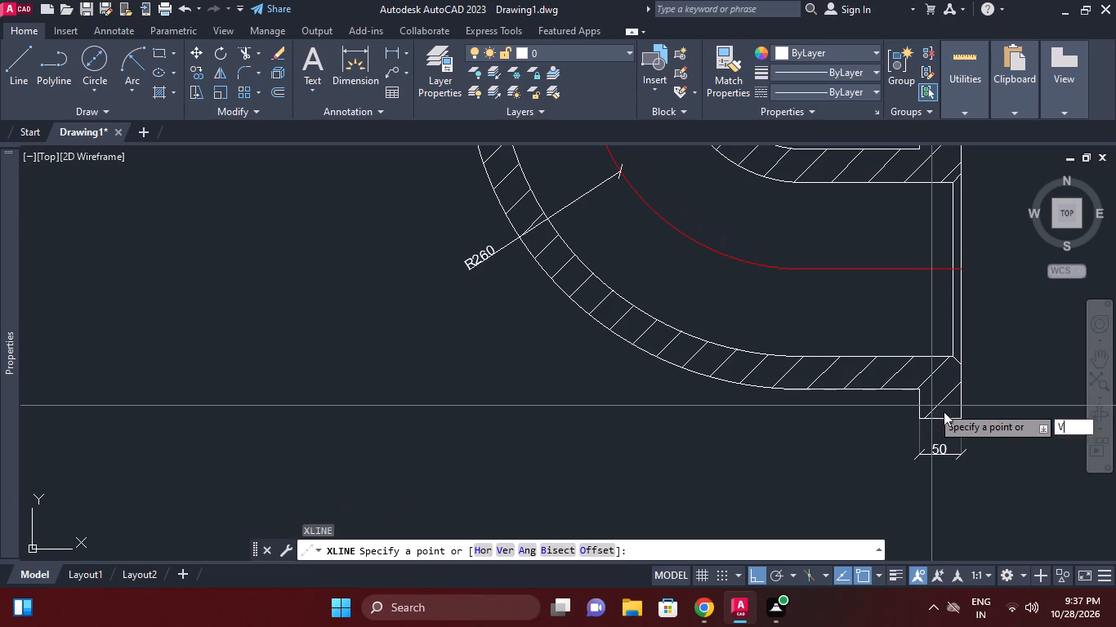
key("space")
left_click(961, 402)
key("Escape")
Offset the vertical construction line 150 from the flange face towards the pipe bend.
middle_click_drag(984, 389, 982, 399)
key("o")
key("space")
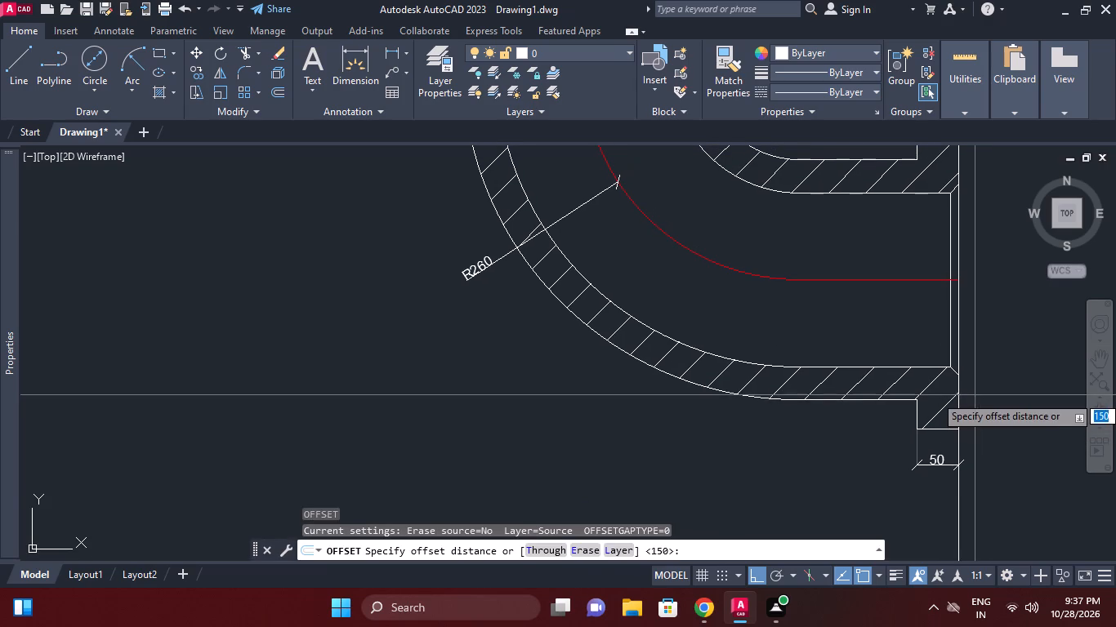
key("1")
key("5")
key("0")
key("Return")
left_click(956, 447)
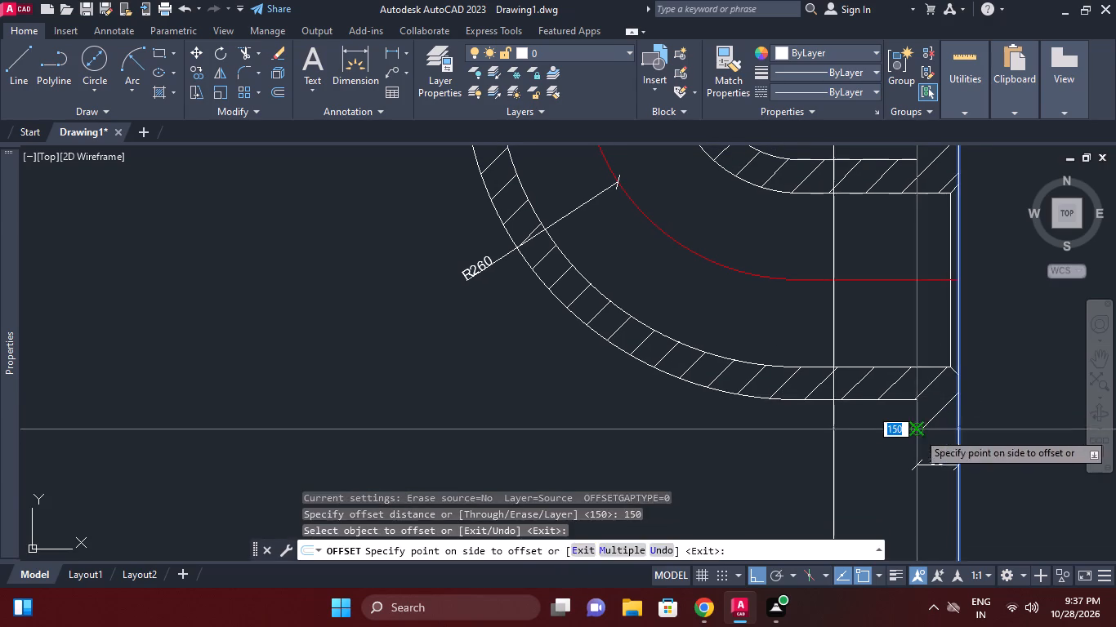
left_click(917, 432)
key("Escape")
Draw short horizontal cutting lines across the offset line, one above and one below the horizontal pipe leg.
middle_click_drag(837, 345, 836, 385)
scroll(837, 374, "down", 1)
middle_click_drag(830, 283, 829, 293)
scroll(829, 293, "up", 1)
key("l")
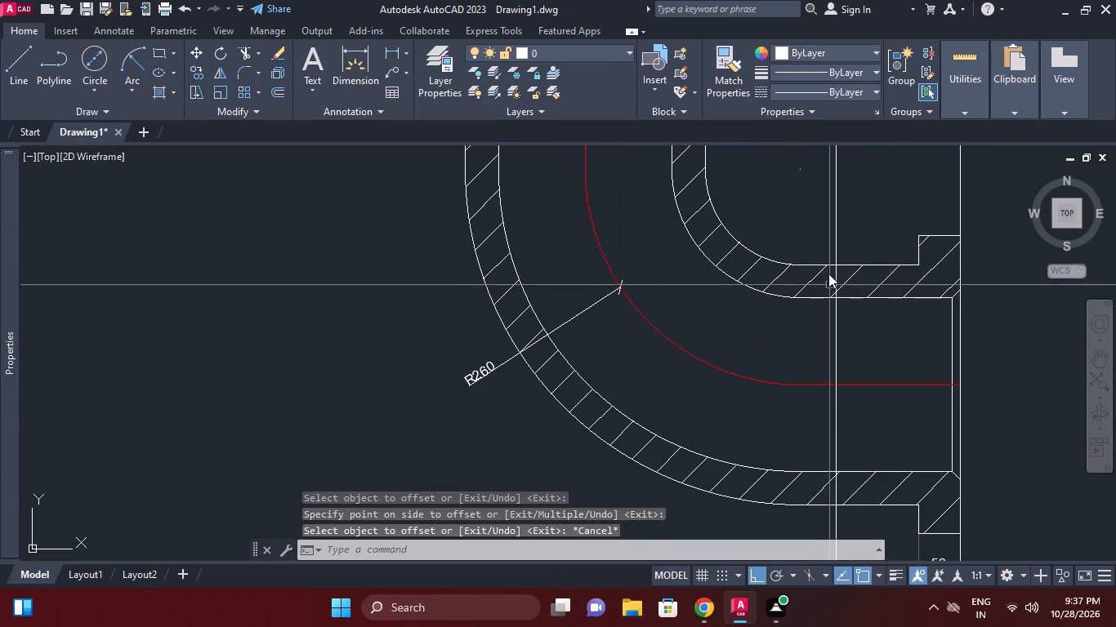
key("space")
left_click(822, 247)
left_click(837, 243)
left_click(867, 255)
key("Escape")
key("space")
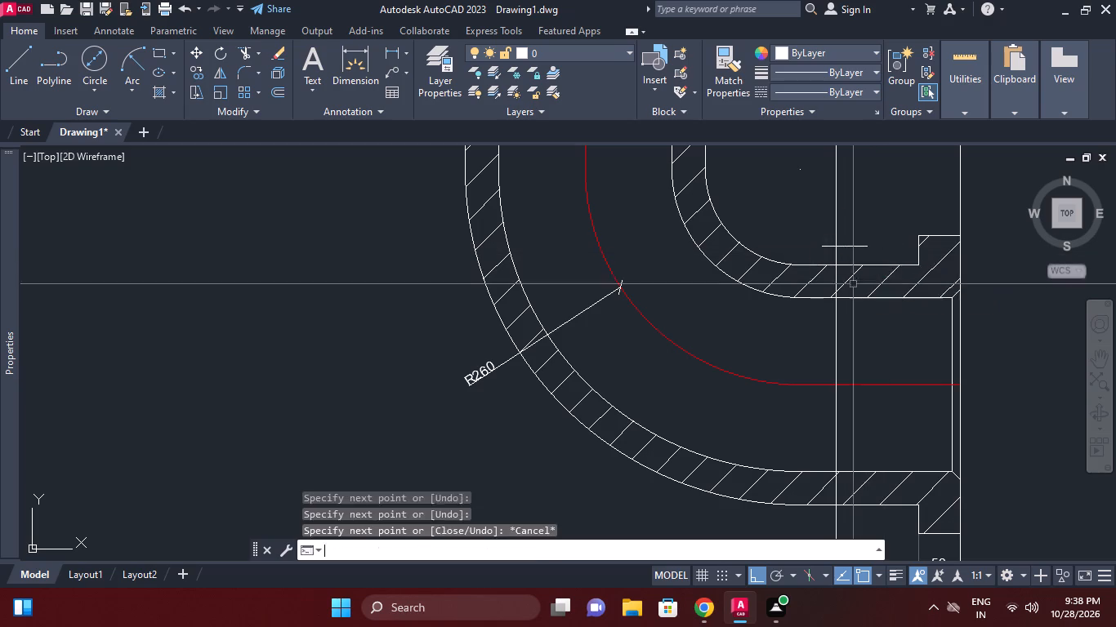
middle_click_drag(847, 330, 841, 260)
left_click(847, 466)
left_click(809, 459)
key("Escape")
Move the lower short cutting line slightly upward, closer to the pipe's bottom wall.
middle_click_drag(853, 460, 853, 447)
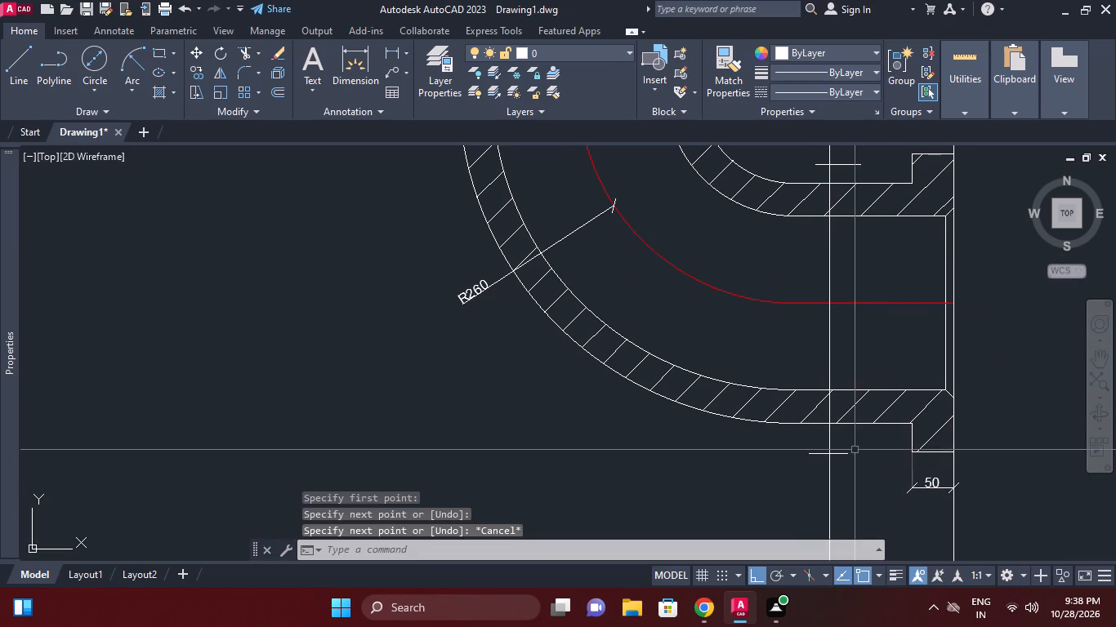
left_click(845, 454)
scroll(844, 464, "up", 1)
key("m")
key("space")
left_click(864, 482)
left_click(863, 472)
key("Escape")
Trim the offset vertical line beyond the upper and lower short cutting lines.
middle_click(847, 451)
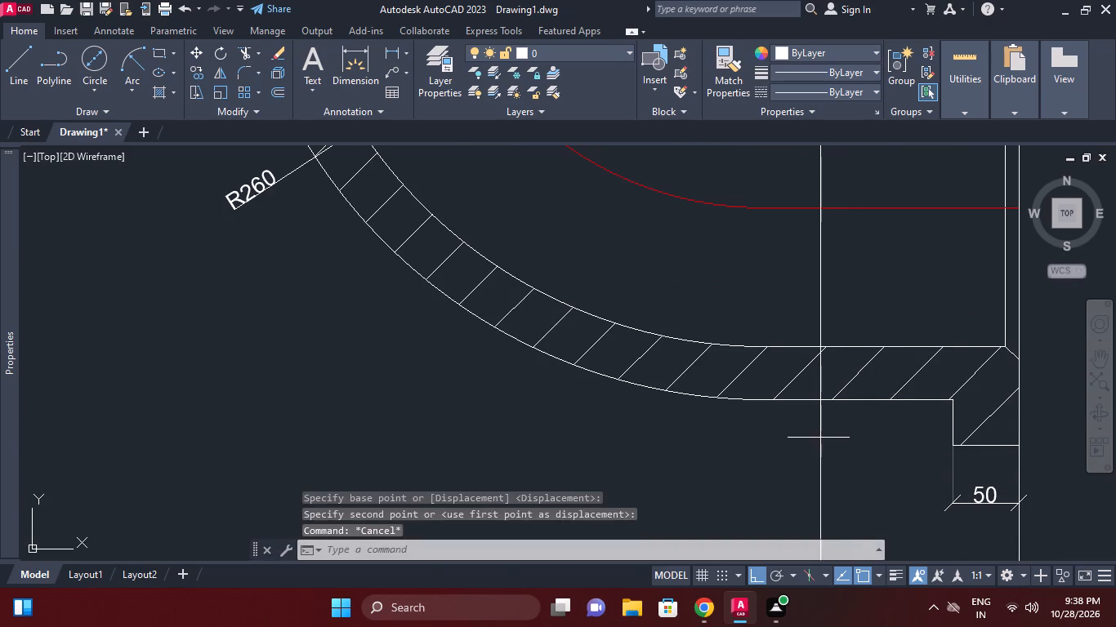
key("t")
key("r")
key("space")
left_click(835, 435)
middle_click_drag(837, 307, 850, 414)
scroll(838, 331, "down", 1)
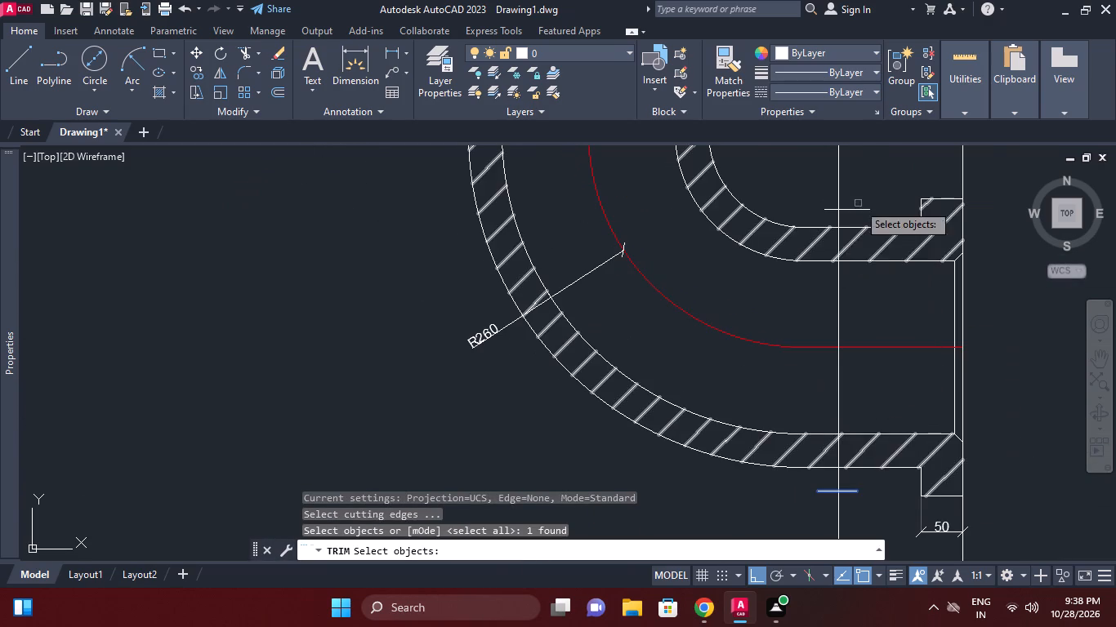
left_click(852, 209)
key("space")
left_click(839, 195)
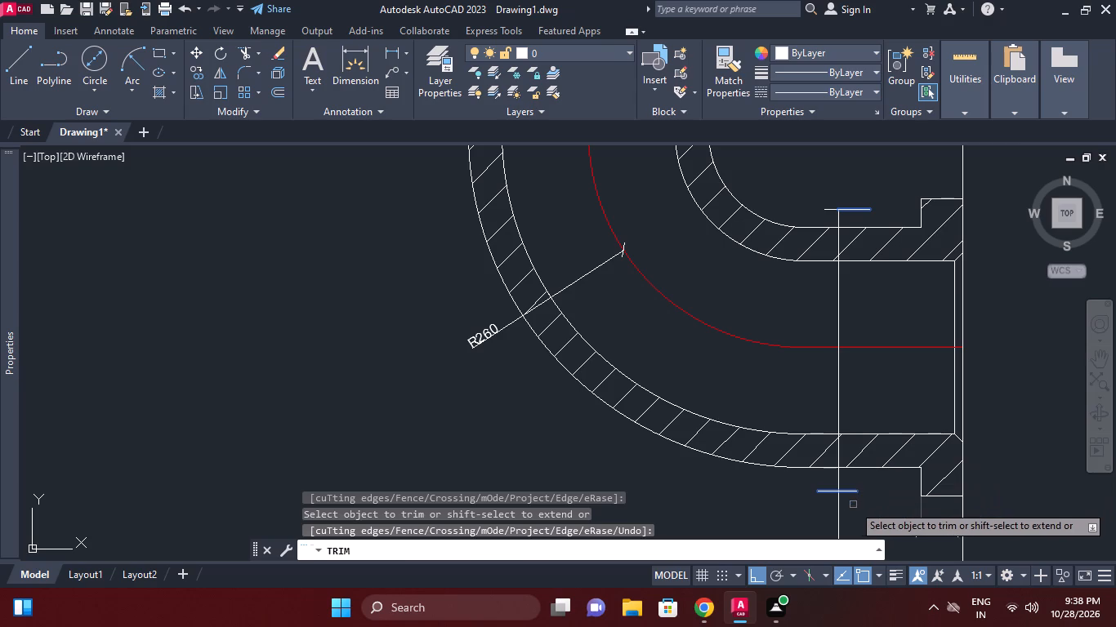
left_click(838, 503)
key("Escape")
Erase the short horizontal cutting lines above and below the pipe leg.
left_click(831, 494)
key("e")
key("space")
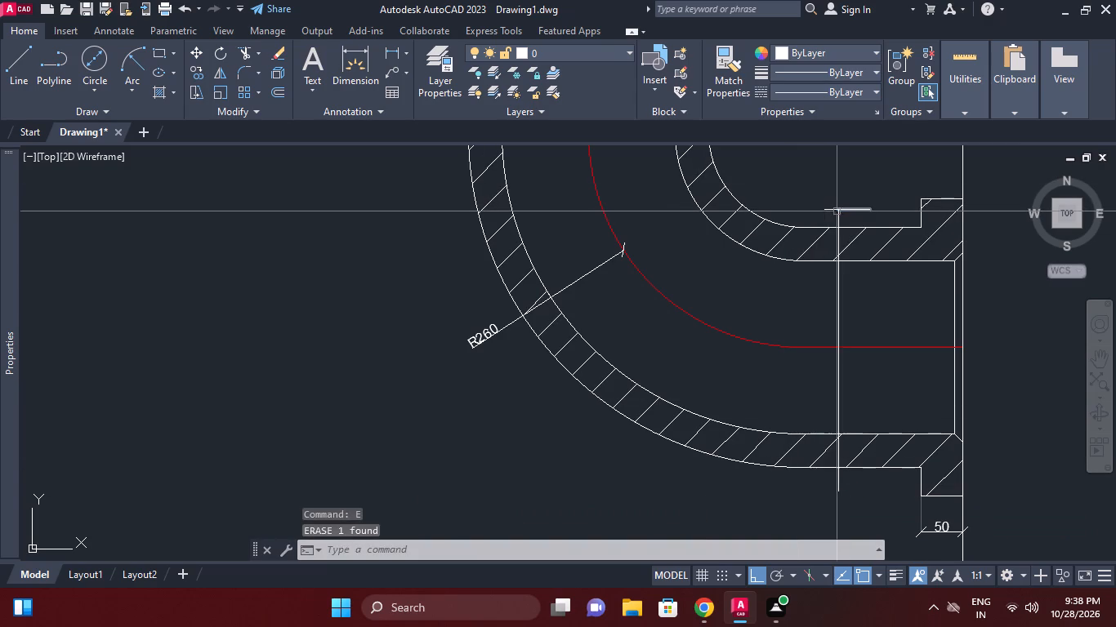
left_click(837, 211)
key("e")
left_click(826, 210)
key("e")
key("space")
Match the trimmed vertical line's properties to the red horizontal line across the upper pipe leg.
middle_click_drag(790, 198, 835, 281)
scroll(791, 202, "down", 2)
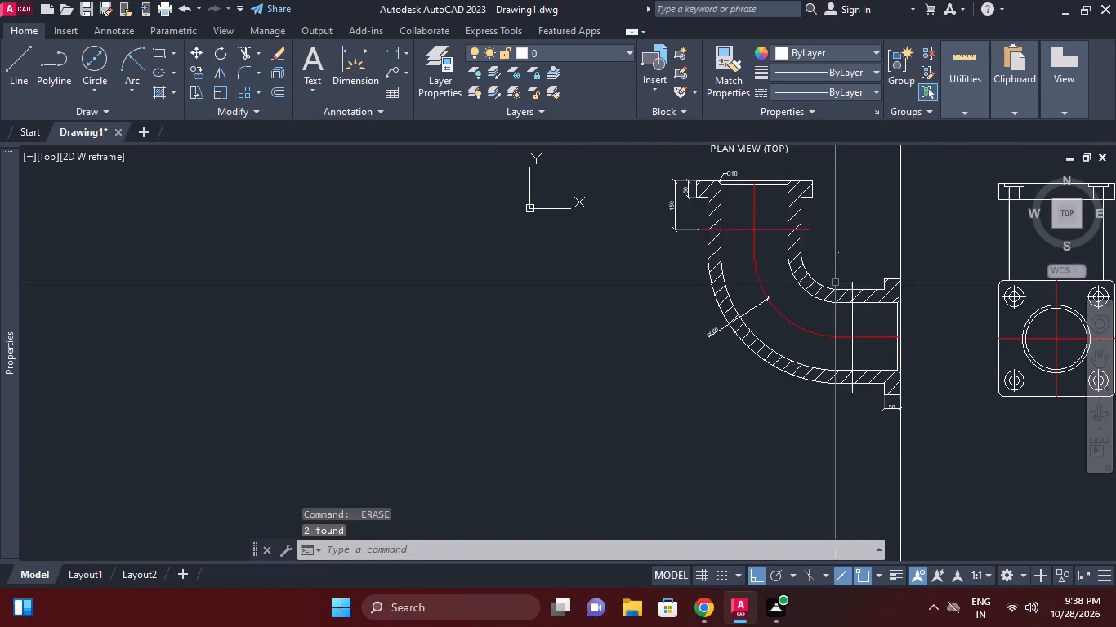
key("Escape")
left_click(731, 229)
key("m")
key("a")
key("space")
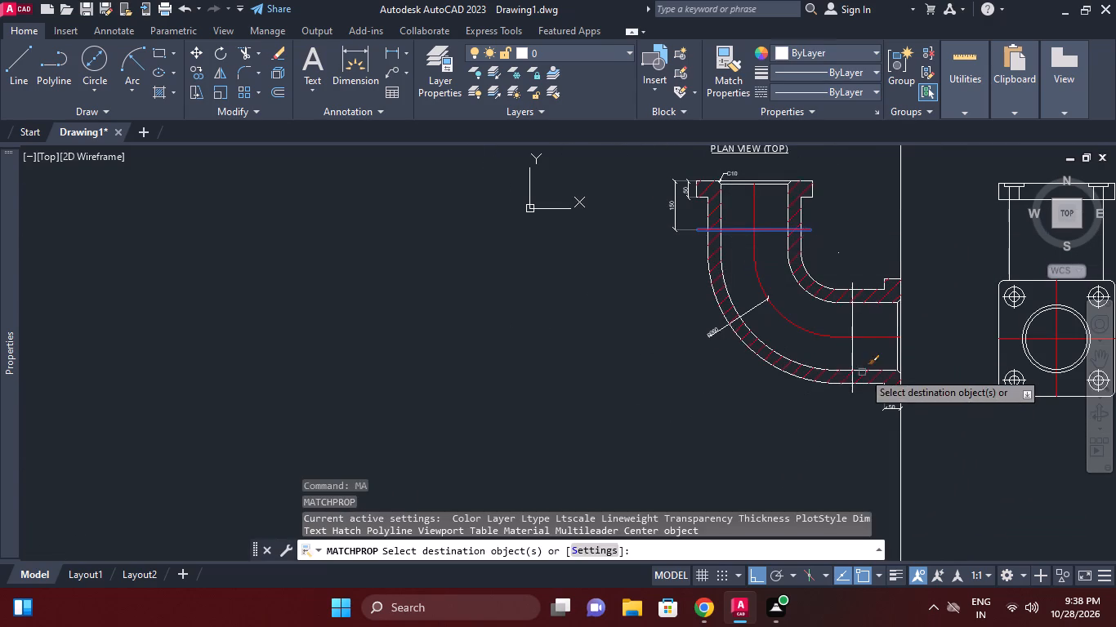
left_click(855, 361)
key("Escape")
Dimension the horizontal distance from the red vertical line to the side flange's outer face, below the thickness dimension.
middle_click_drag(888, 356, 867, 299)
scroll(888, 356, "down", 1)
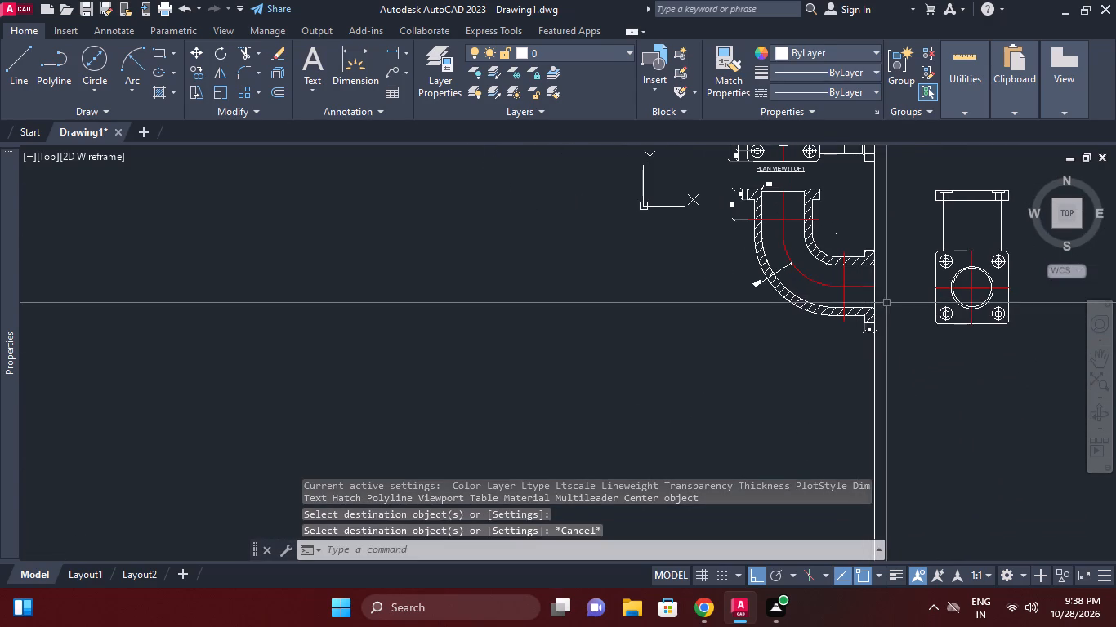
middle_click_drag(886, 290, 858, 216)
left_click(385, 47)
middle_click_drag(765, 269, 748, 315)
scroll(801, 285, "up", 2)
left_click(793, 303)
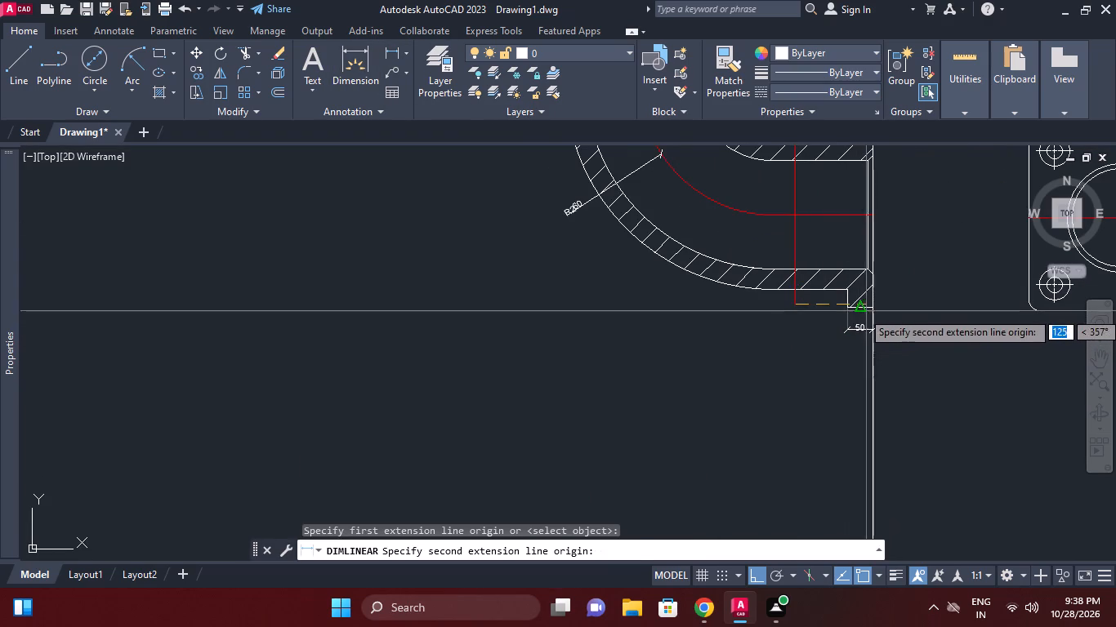
left_click(868, 309)
left_click(864, 352)
Dimension the pipe's inner bore height at the side flange opening, placed outside the flange face.
middle_click_drag(909, 293, 880, 354)
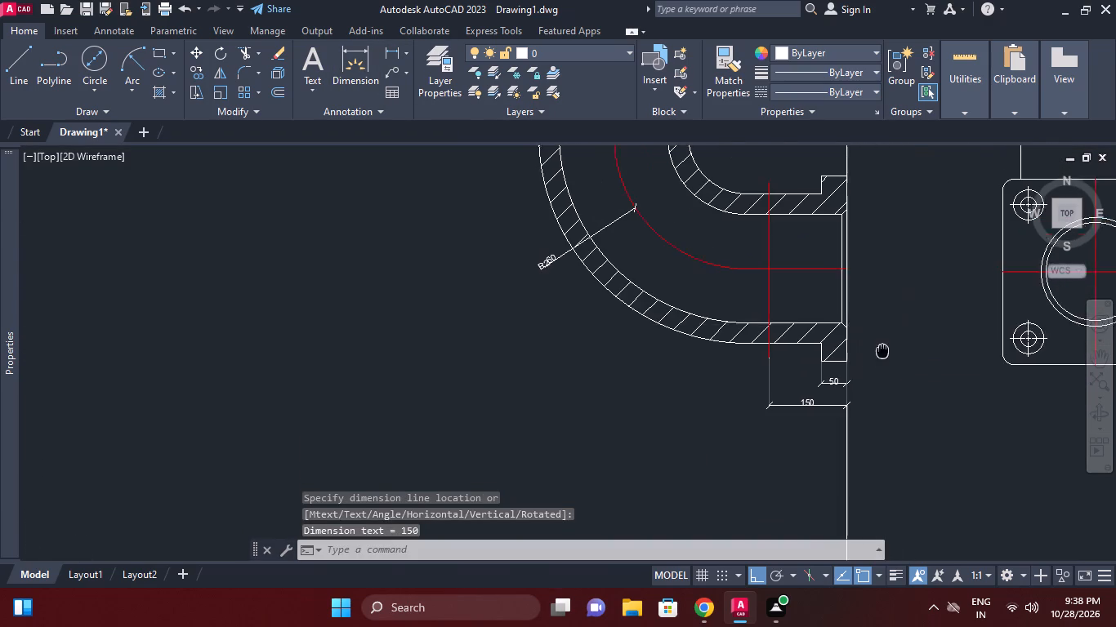
middle_click_drag(880, 354, 880, 349)
right_click(910, 278)
left_click(954, 271)
scroll(838, 238, "up", 1)
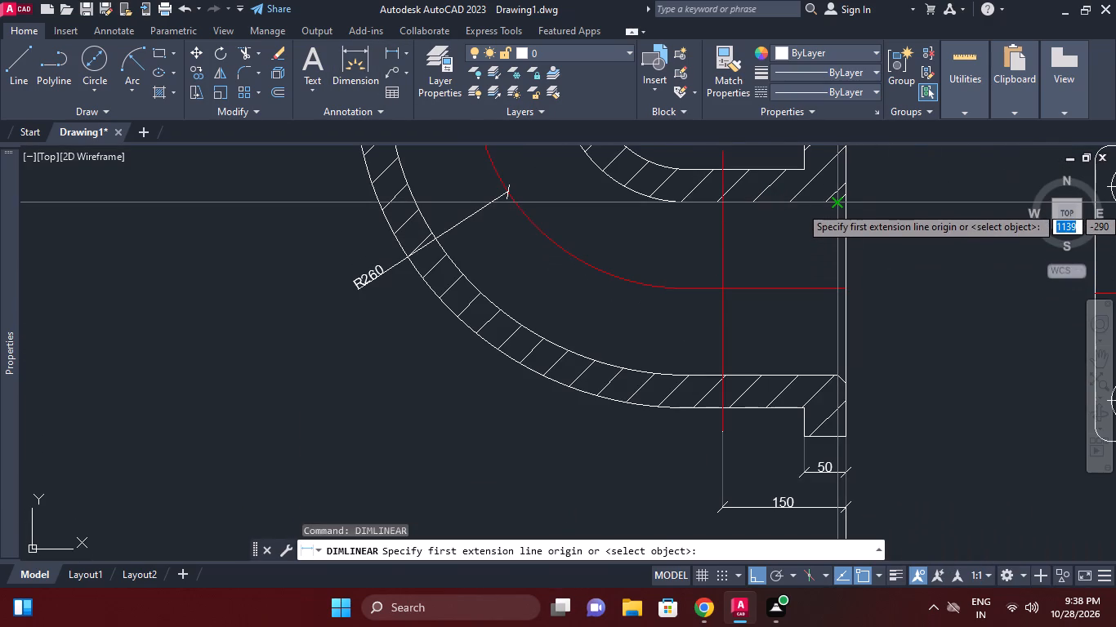
left_click(833, 206)
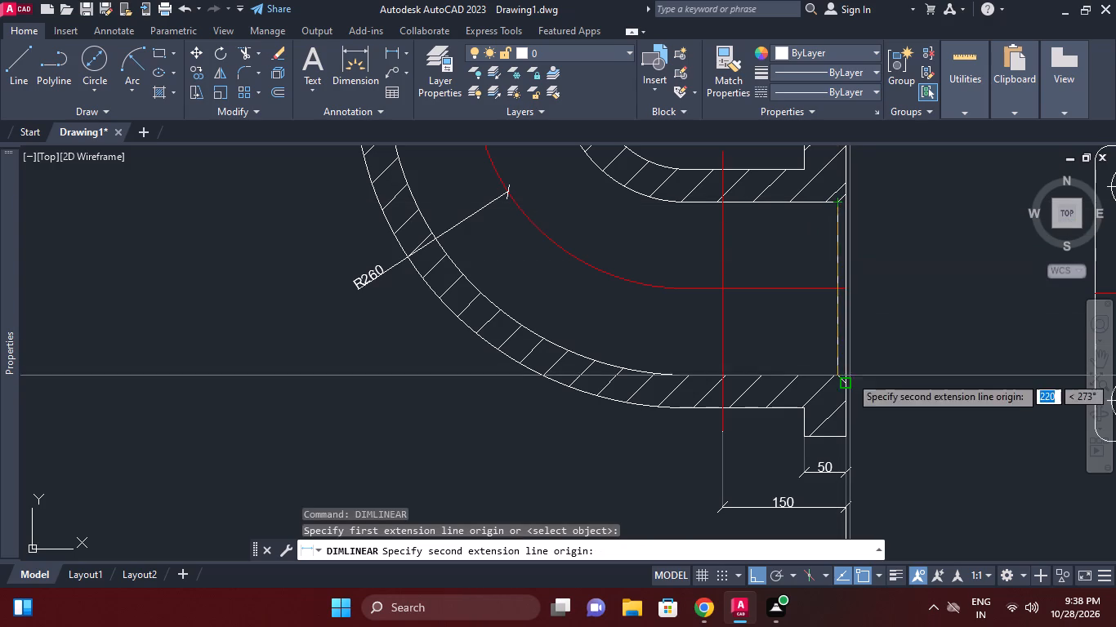
left_click(839, 374)
left_click(906, 292)
Dimension the horizontal pipe leg's outer height between its outer walls, placed beyond the bore dimension.
key("space")
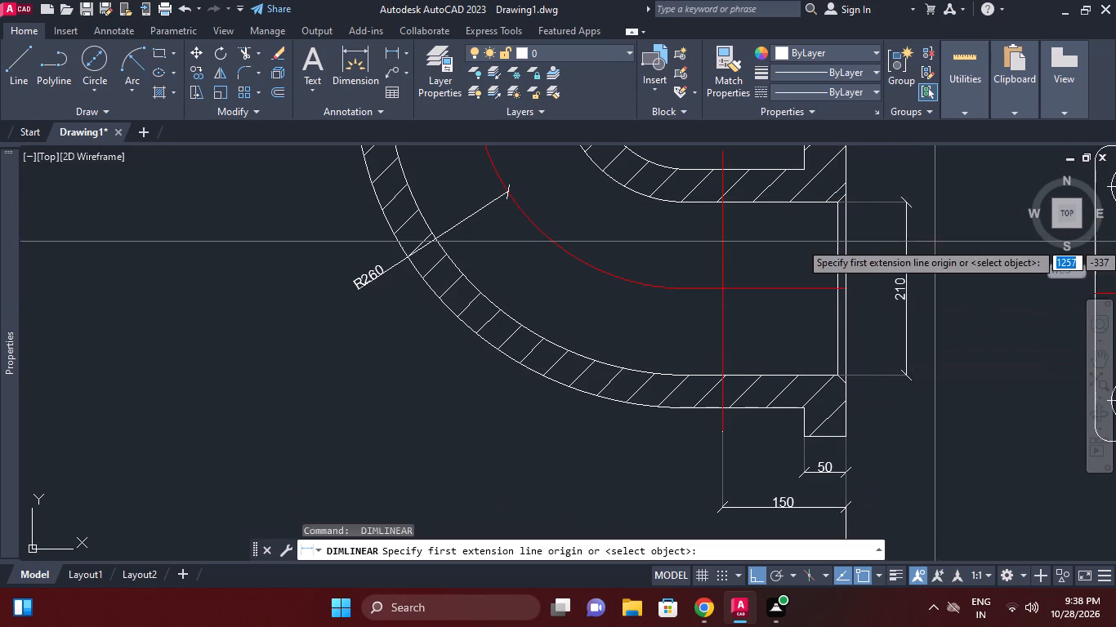
middle_click_drag(935, 242, 931, 330)
left_click(798, 252)
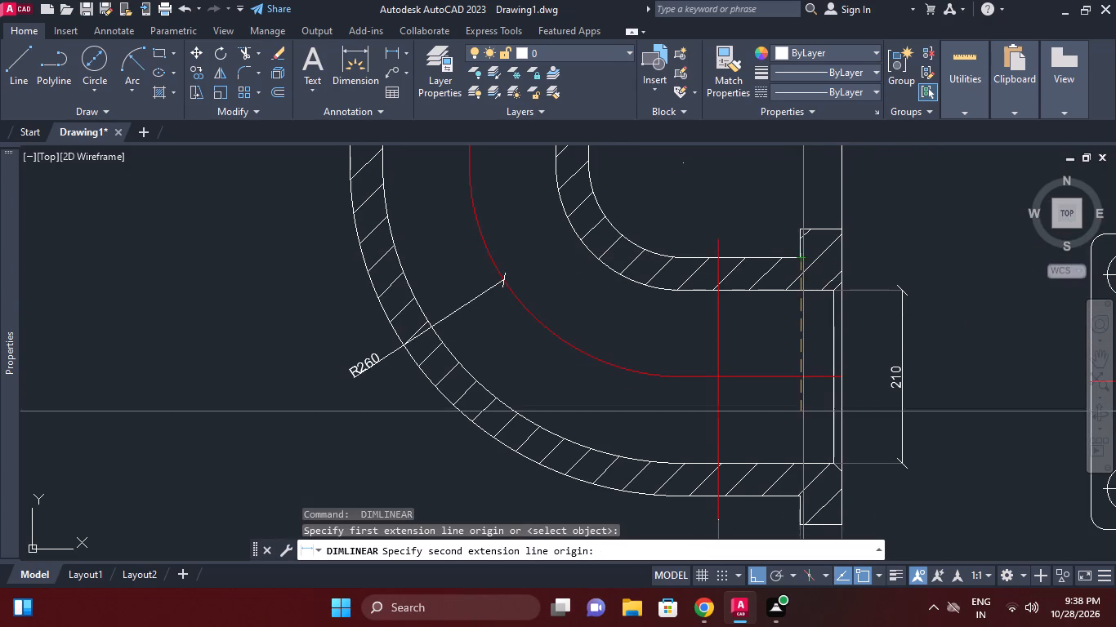
left_click(798, 491)
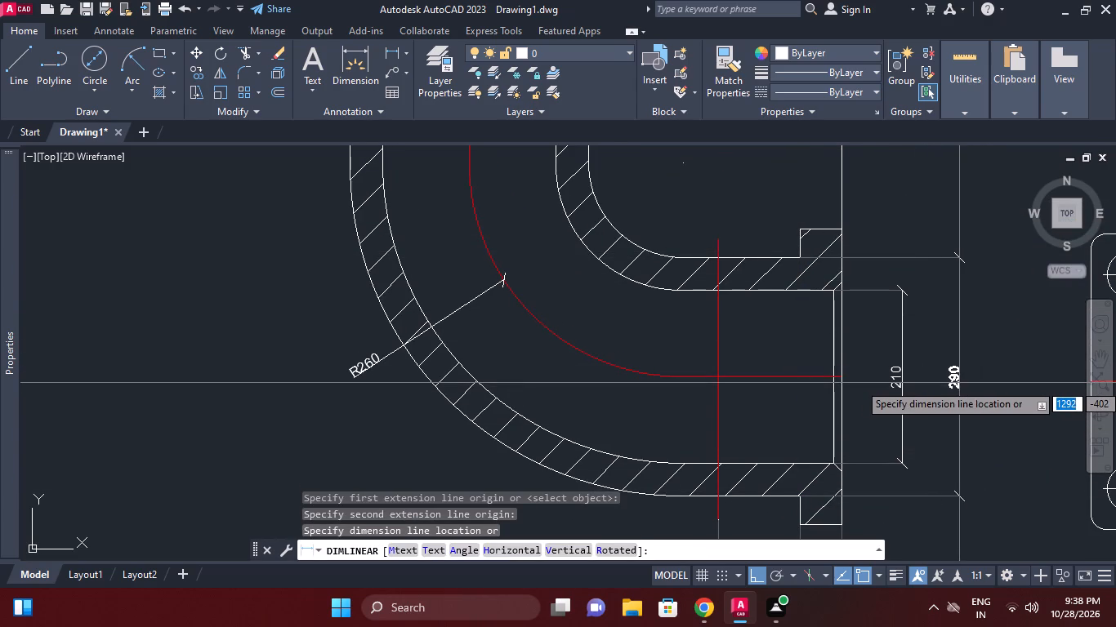
left_click(951, 381)
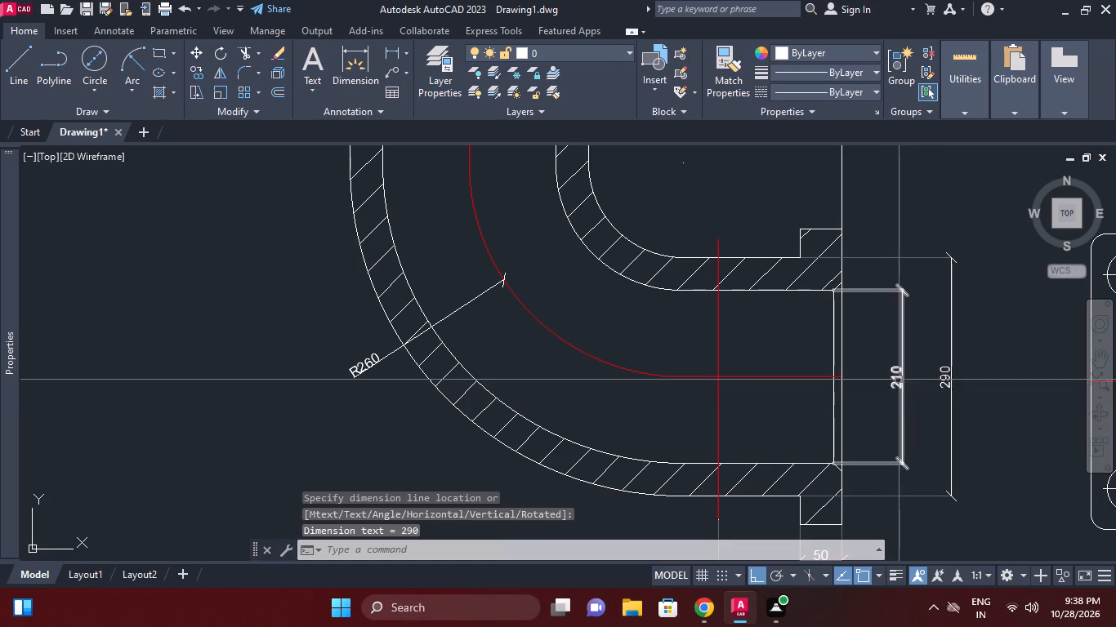
Prefix the bore and outer pipe dimension texts with the diameter symbol Ø.
double_click(899, 379)
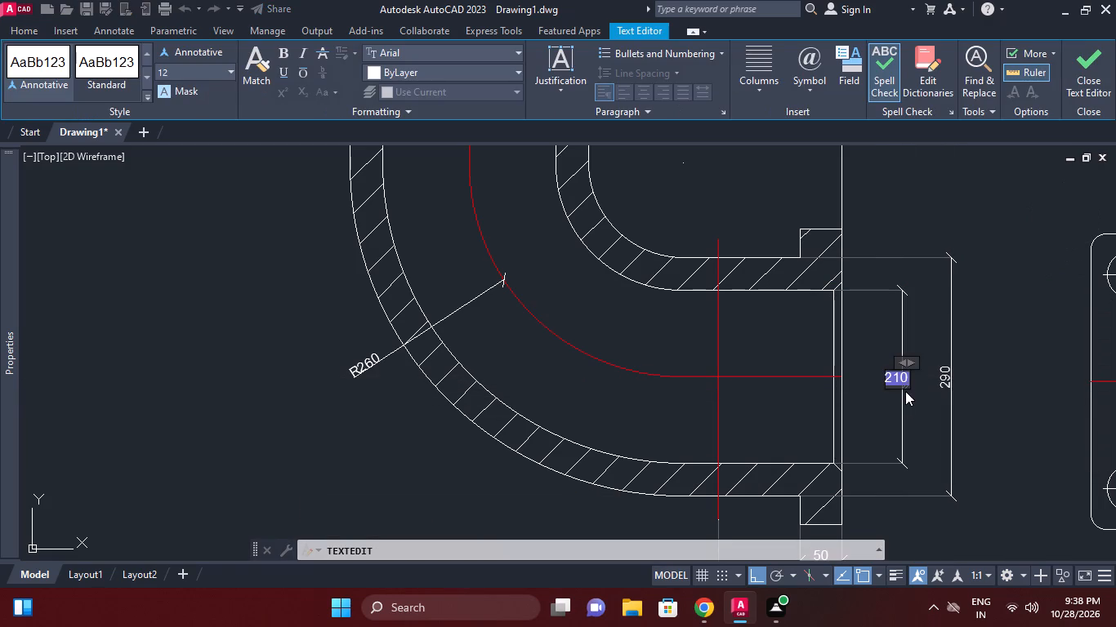
type("%%")
key("shift+c")
left_click(953, 370)
double_click(942, 381)
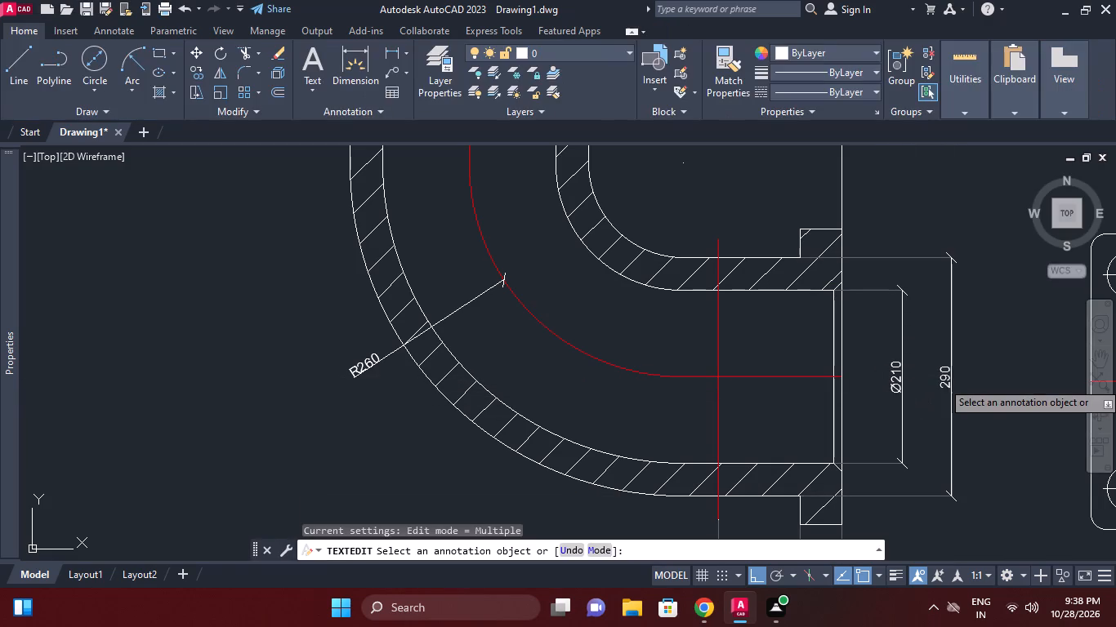
key("shift+c")
key("shift+c")
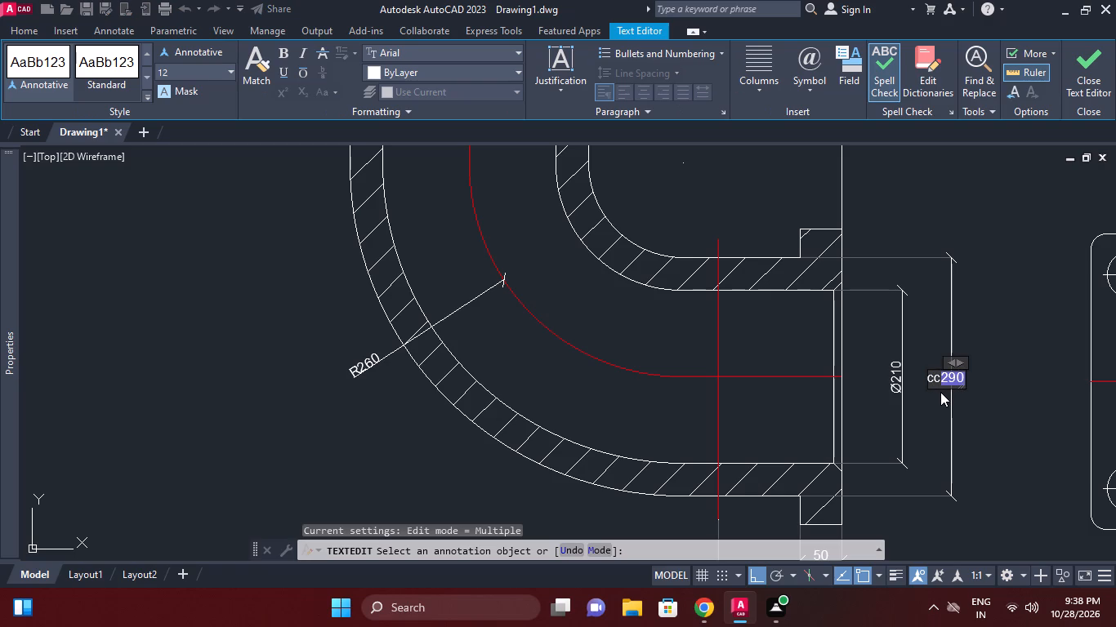
key("BackSpace")
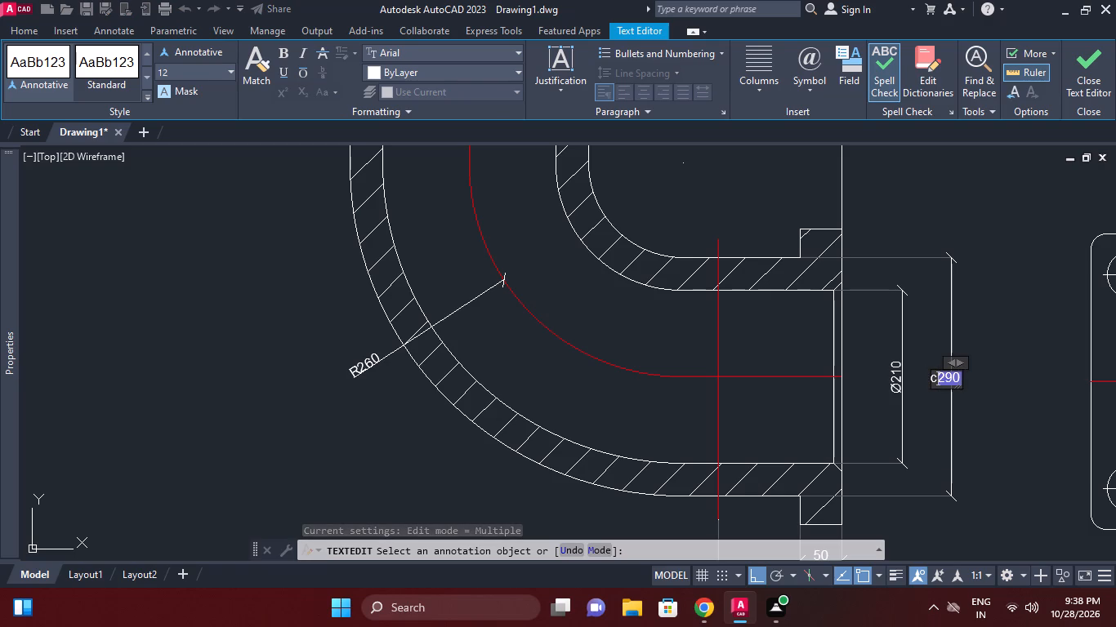
key("BackSpace")
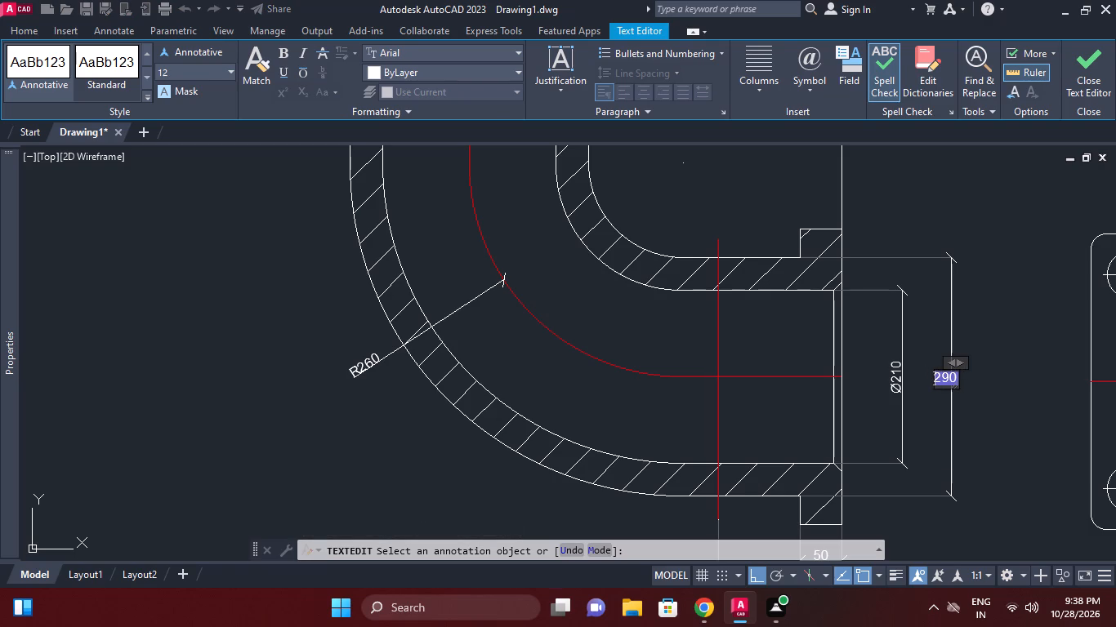
type("%%c")
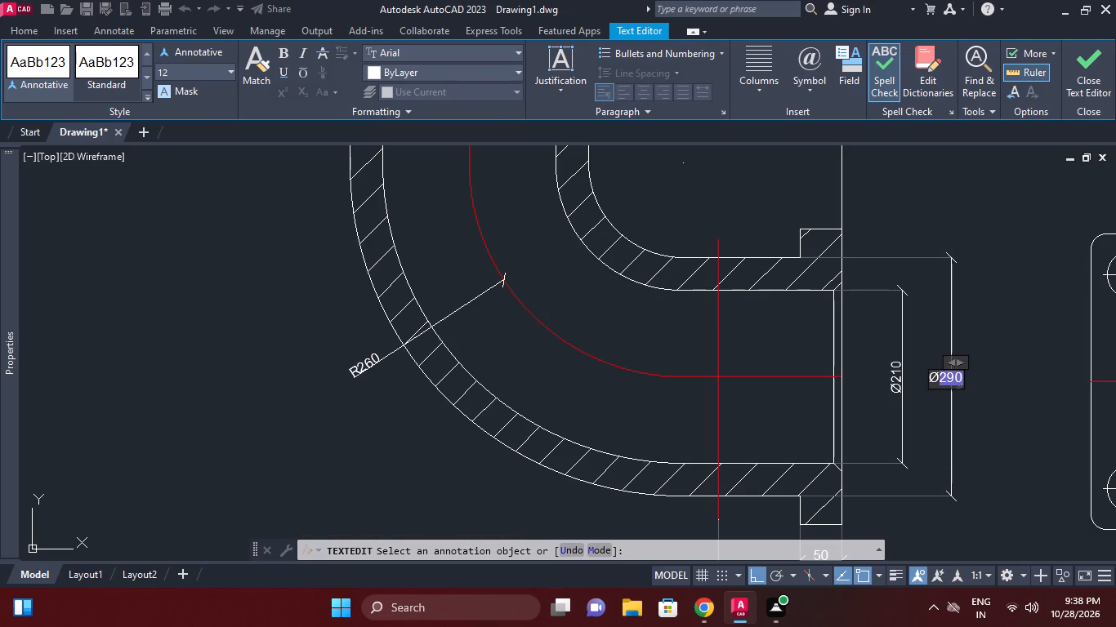
left_click(1025, 335)
scroll(994, 276, "down", 1)
key("Escape")
key("Escape")
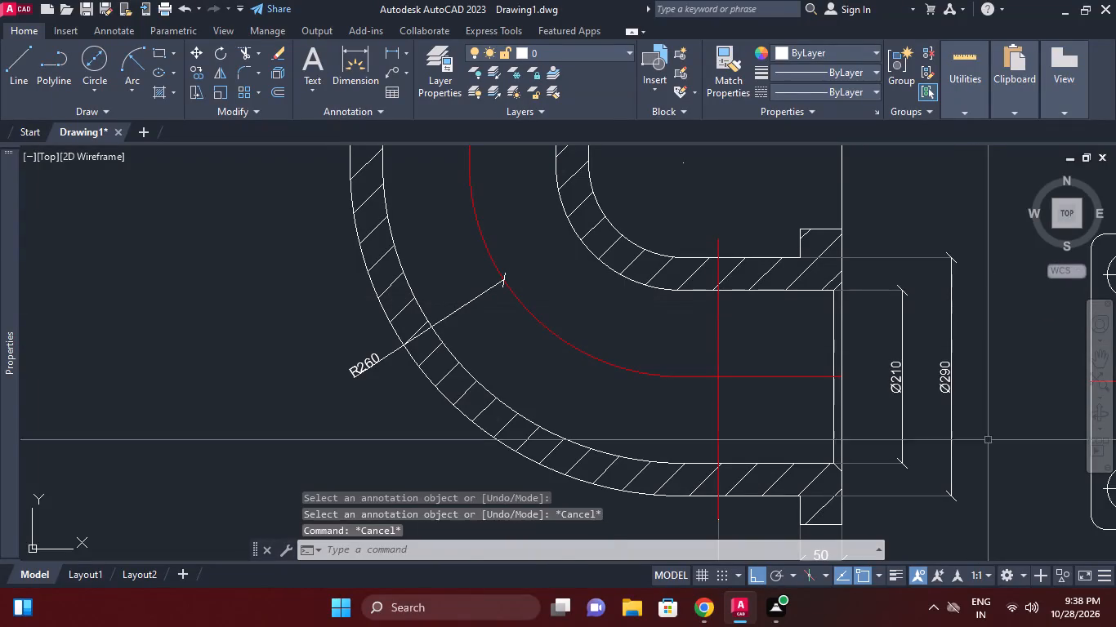
Stretch the Ø210 and Ø290 dimension lines together closer to the side flange's face.
left_click(993, 521)
left_click(891, 438)
key("s")
key("space")
left_click(1006, 404)
left_click(983, 404)
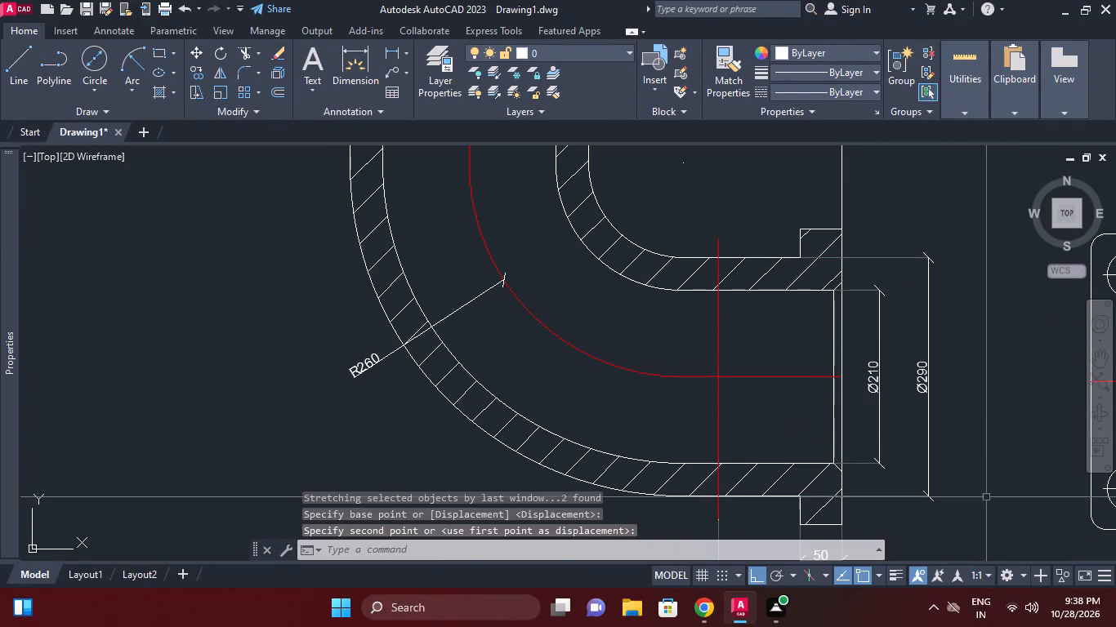
Stretch the Ø290 dimension line slightly closer to the Ø210 dimension.
left_click_drag(978, 525, 970, 522)
left_click(926, 459)
key("s")
key("space")
left_click(990, 422)
left_click(980, 423)
key("Escape")
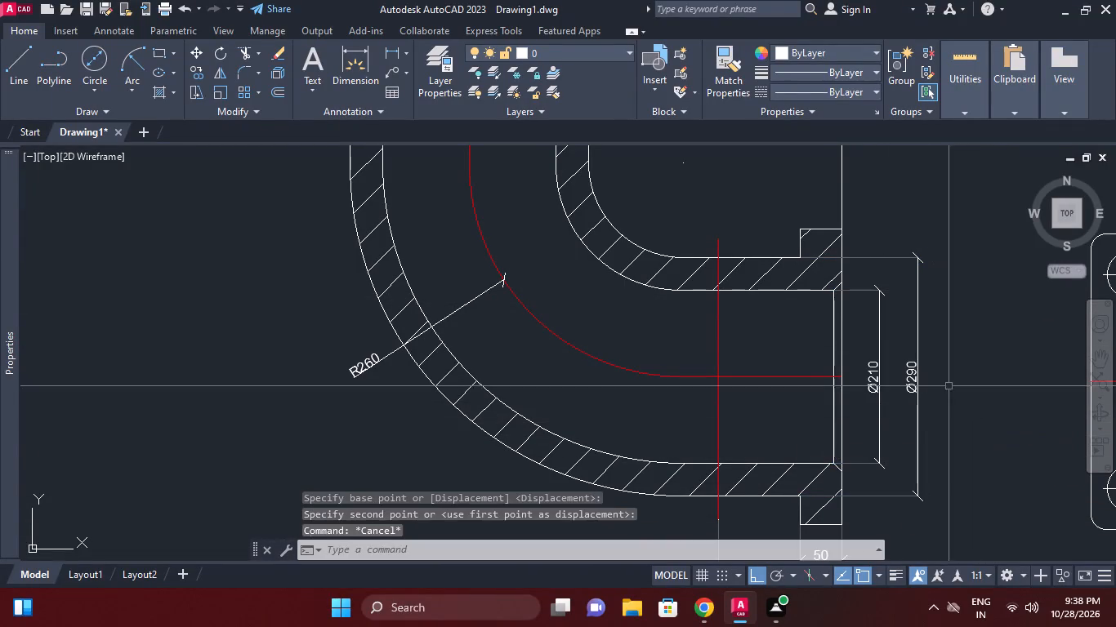
Erase the long vertical construction line running along the outer face of the side flange through the plan and section views.
middle_click_drag(949, 383, 899, 363)
scroll(898, 360, "down", 1)
middle_click(898, 360)
scroll(926, 380, "down", 1)
middle_click_drag(911, 429, 887, 460)
scroll(891, 458, "down", 1)
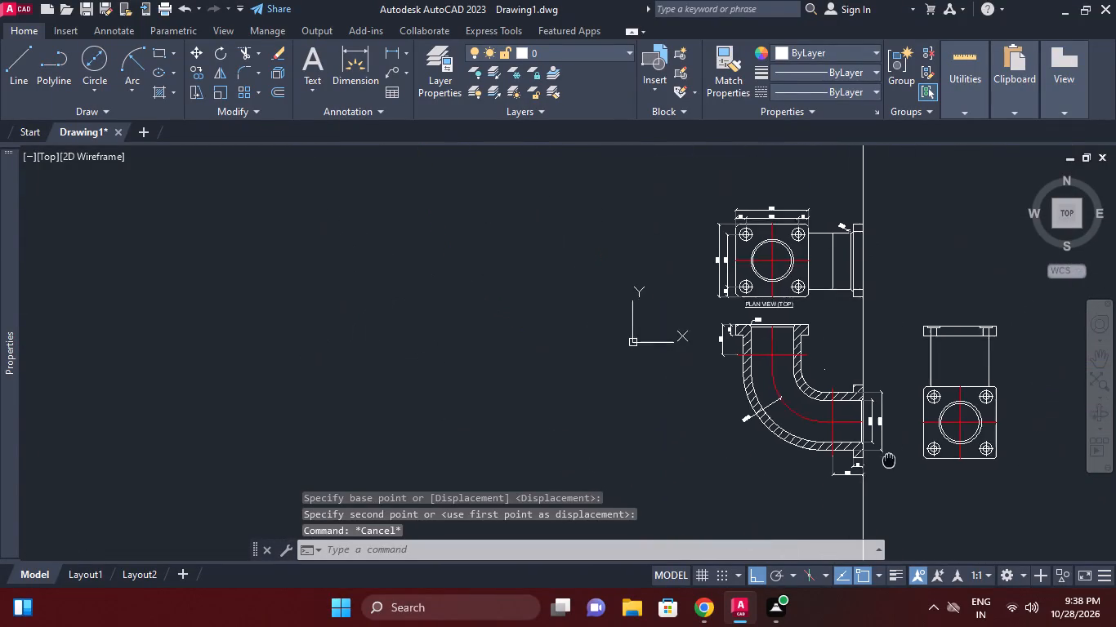
middle_click_drag(887, 460, 878, 448)
left_click(849, 328)
key("e")
key("space")
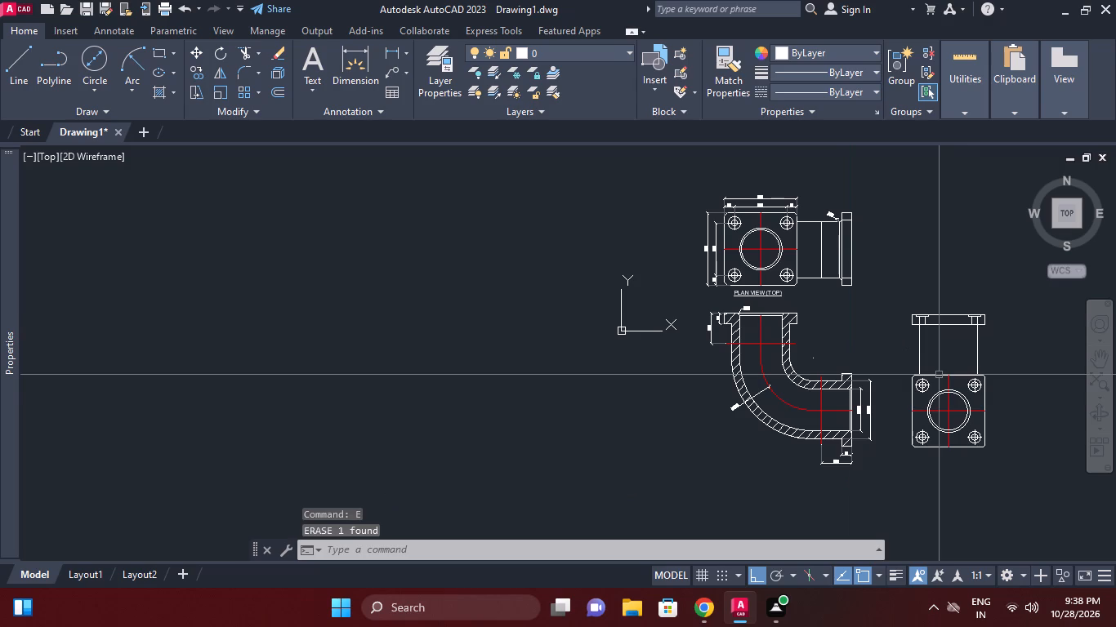
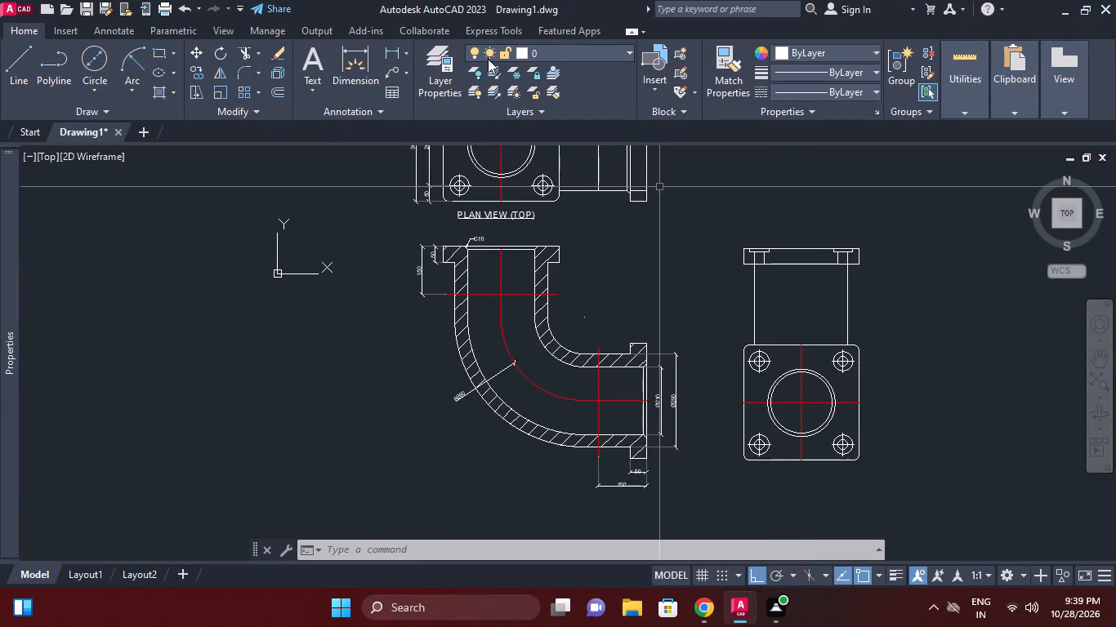
Add a linear dimension for the depth of the left counterbore in the side view's top flange.
left_click(386, 51)
scroll(774, 263, "up", 1)
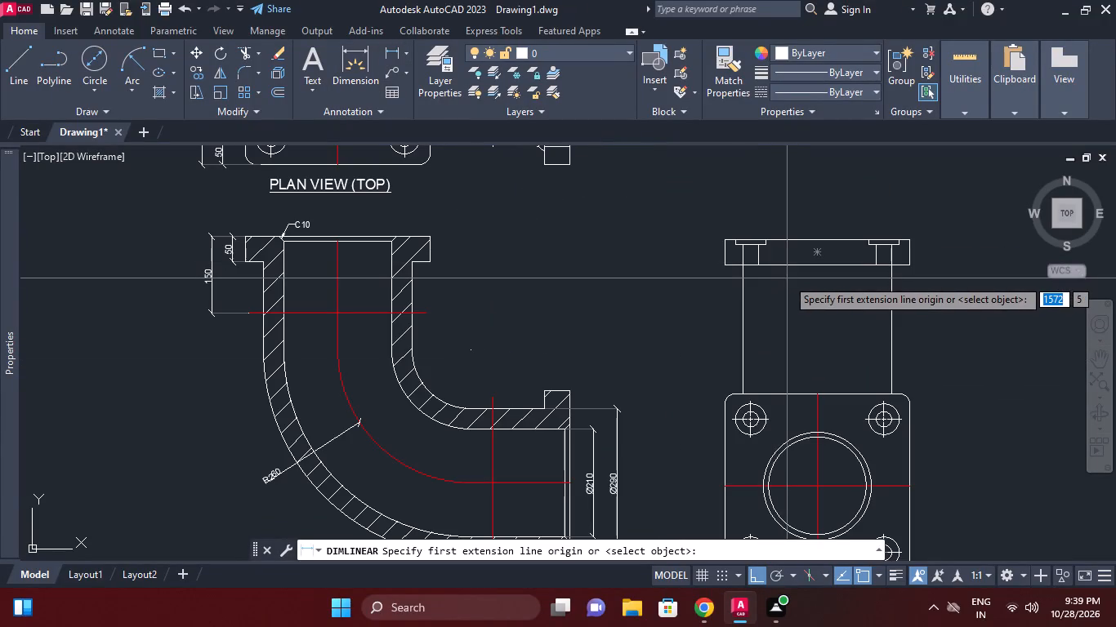
scroll(746, 306, "up", 2)
middle_click_drag(723, 182, 725, 327)
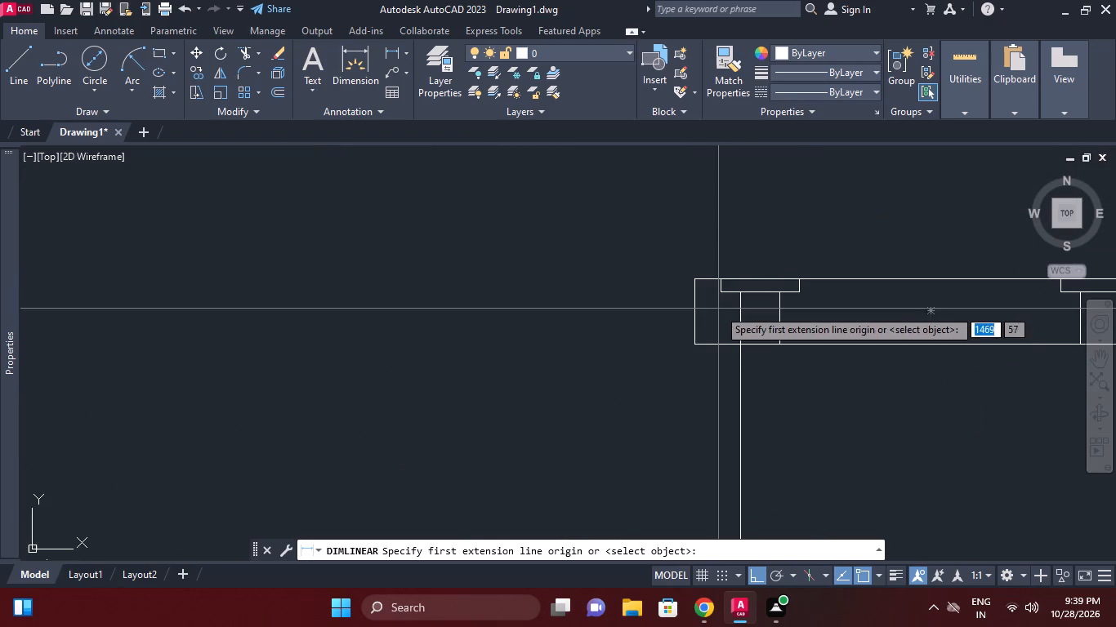
left_click(720, 290)
left_click(721, 278)
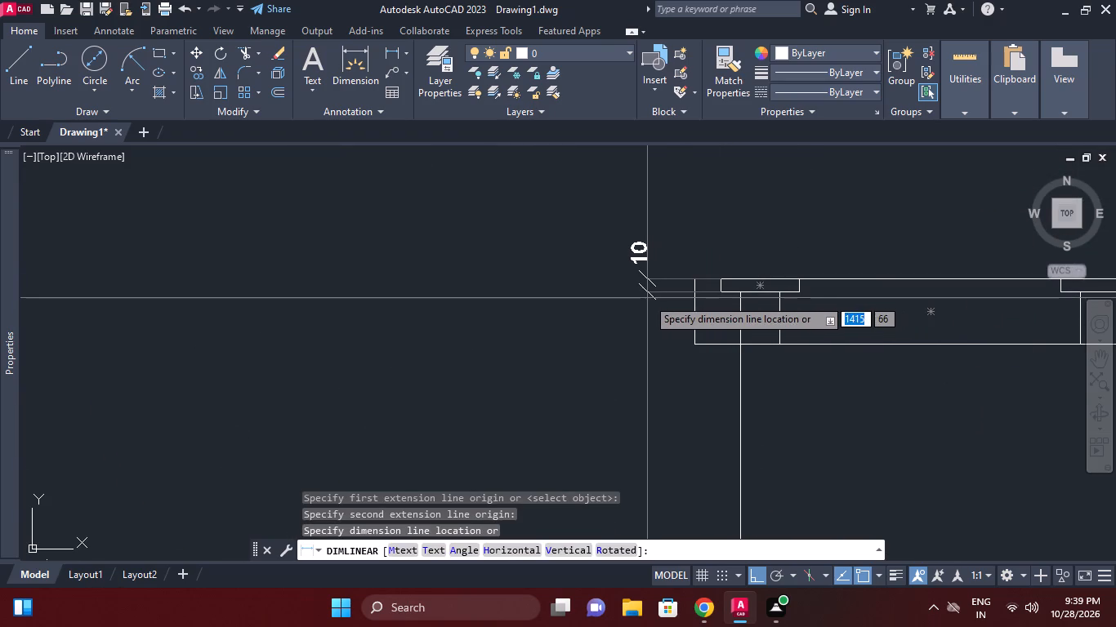
left_click(647, 298)
Dimension the widths of the same counterbore and its bolt hole, with both dimension lines stacked above the flange.
right_click(711, 238)
left_click(764, 242)
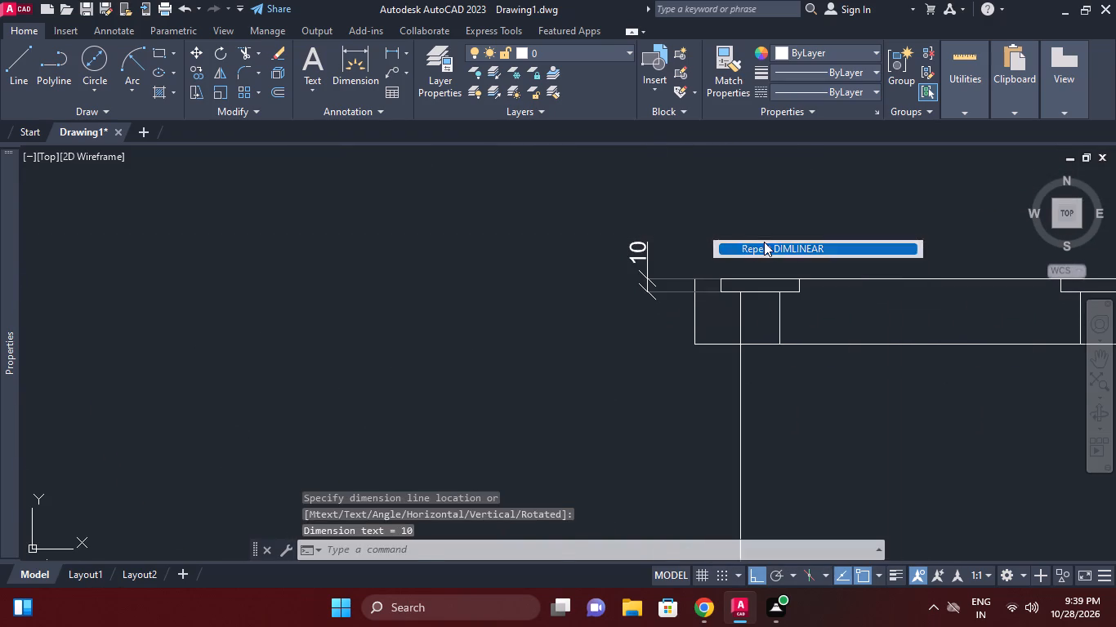
left_click(722, 279)
left_click(801, 279)
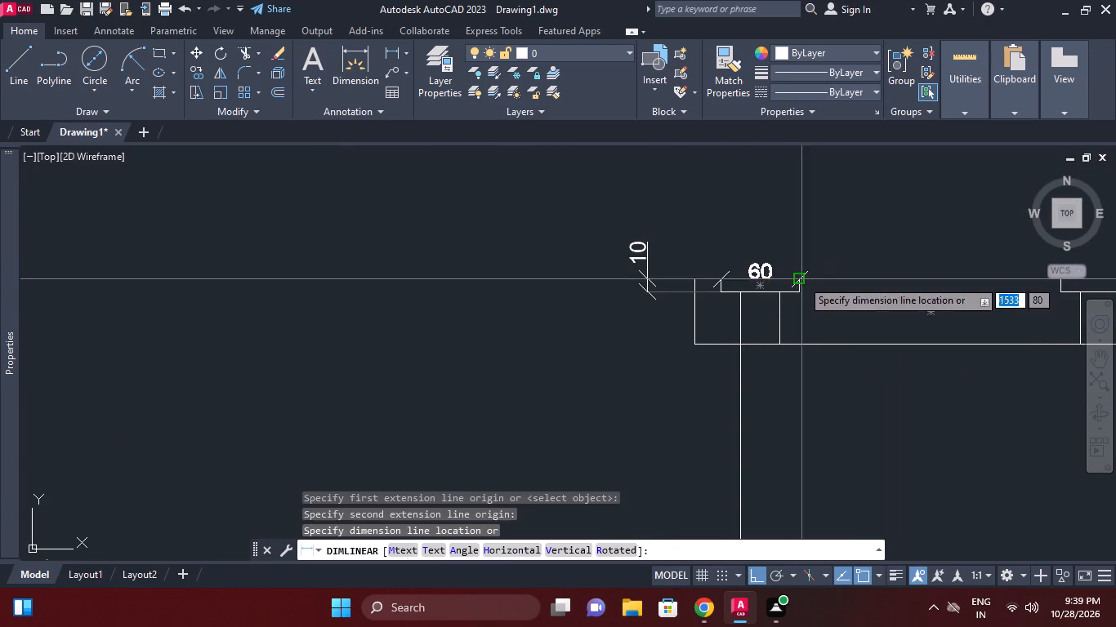
left_click(783, 220)
right_click(863, 233)
left_click(895, 243)
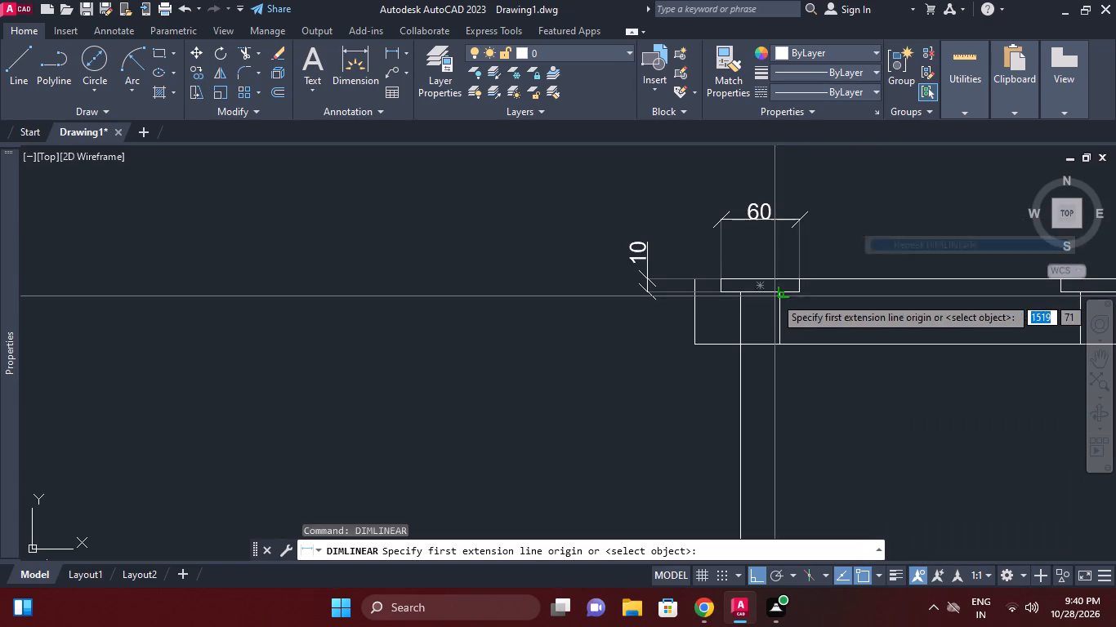
left_click(743, 295)
left_click(779, 292)
left_click(778, 247)
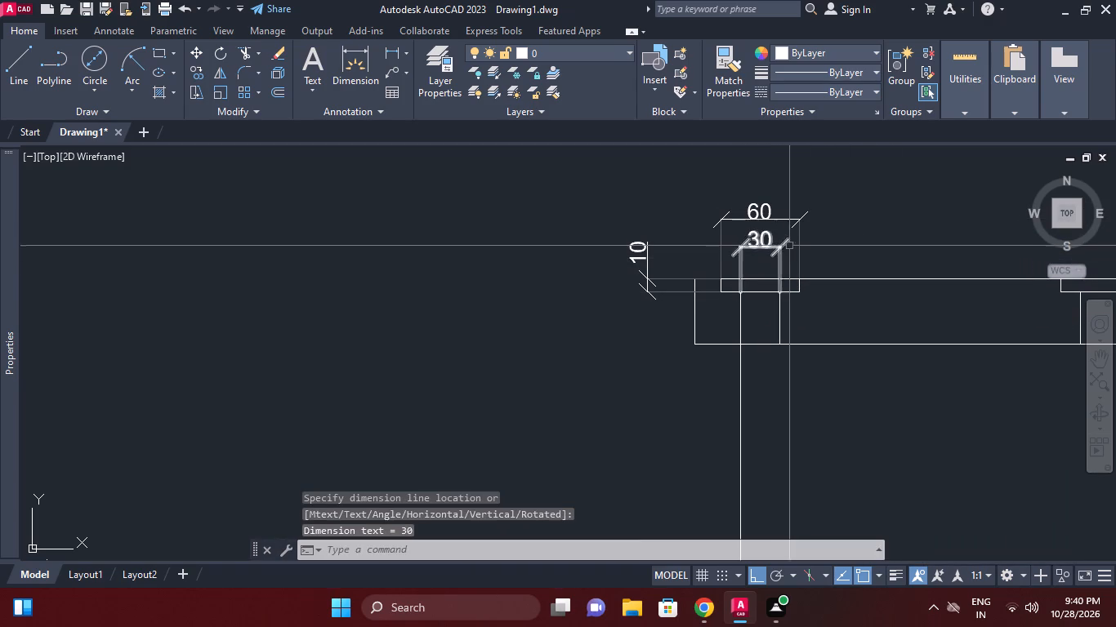
Add diameter dimensions to the counterbore and bolt-hole circles at the upper-right corner of the side view's square flange.
middle_click_drag(811, 243, 703, 225)
scroll(776, 242, "down", 1)
middle_click_drag(777, 243, 698, 233)
middle_click_drag(767, 232, 748, 192)
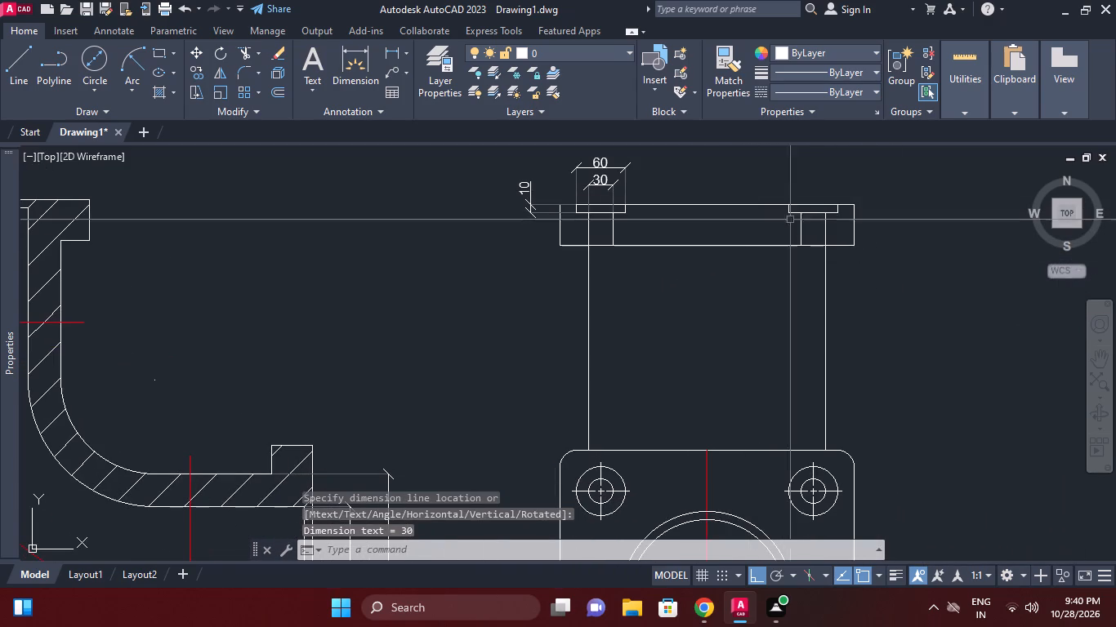
middle_click_drag(872, 265, 847, 233)
middle_click_drag(840, 225, 827, 204)
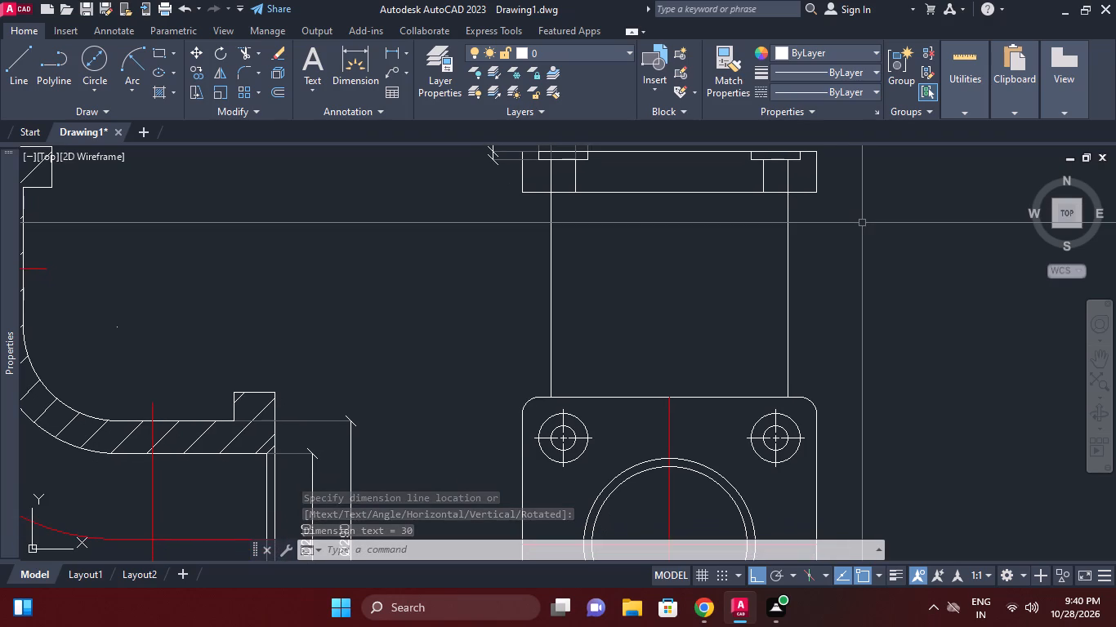
right_click(860, 223)
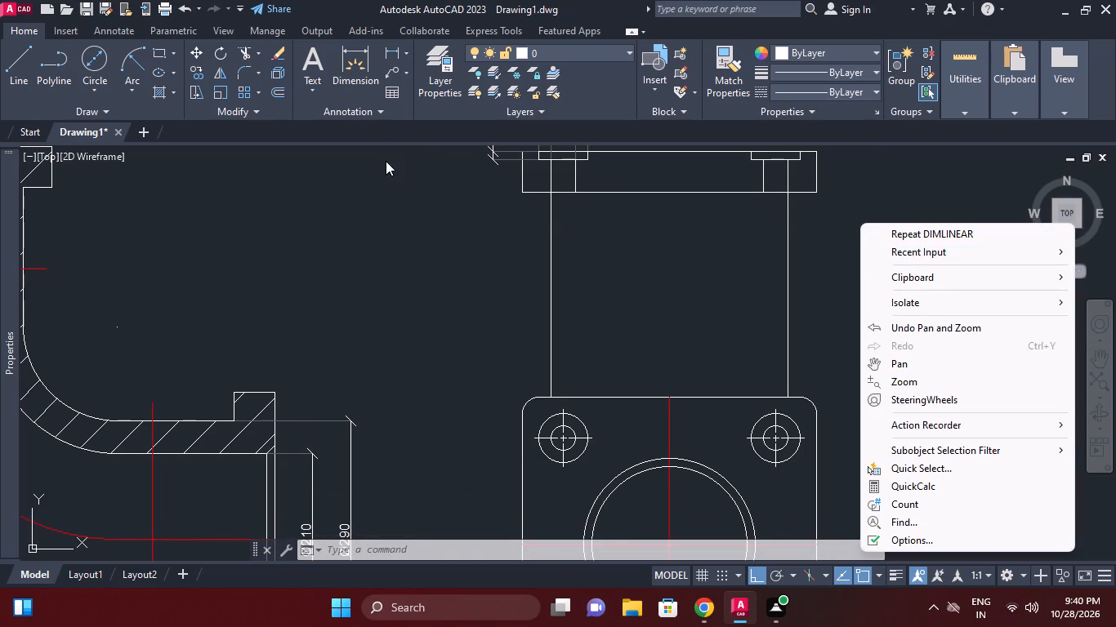
left_click(386, 161)
left_click(405, 51)
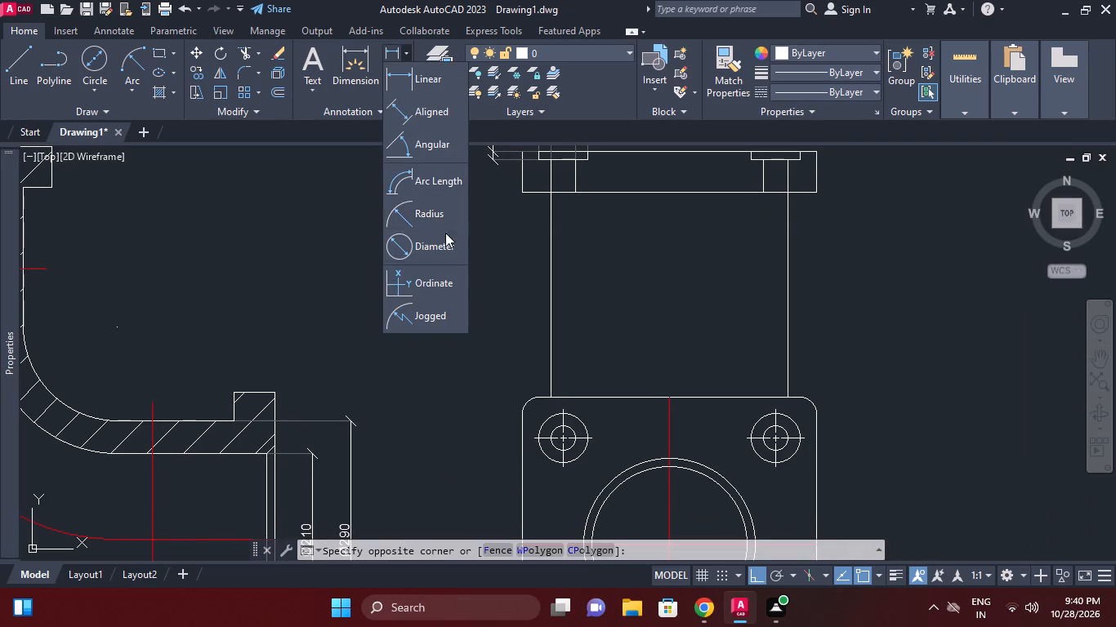
left_click(445, 238)
middle_click_drag(518, 250, 528, 136)
left_click(808, 307)
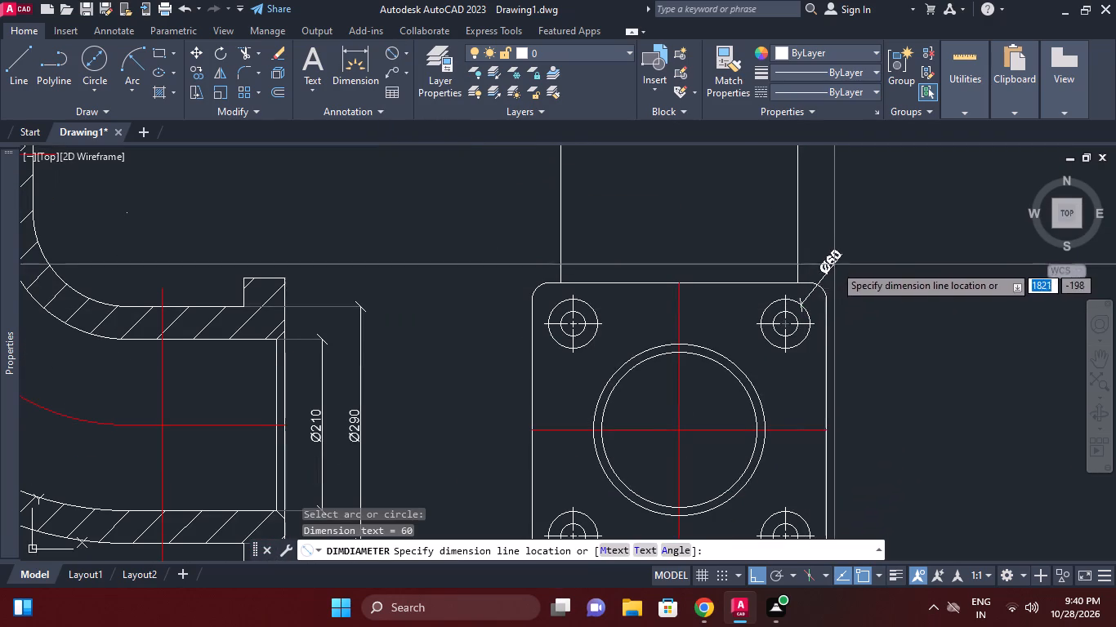
left_click(841, 255)
right_click(821, 309)
left_click(851, 275)
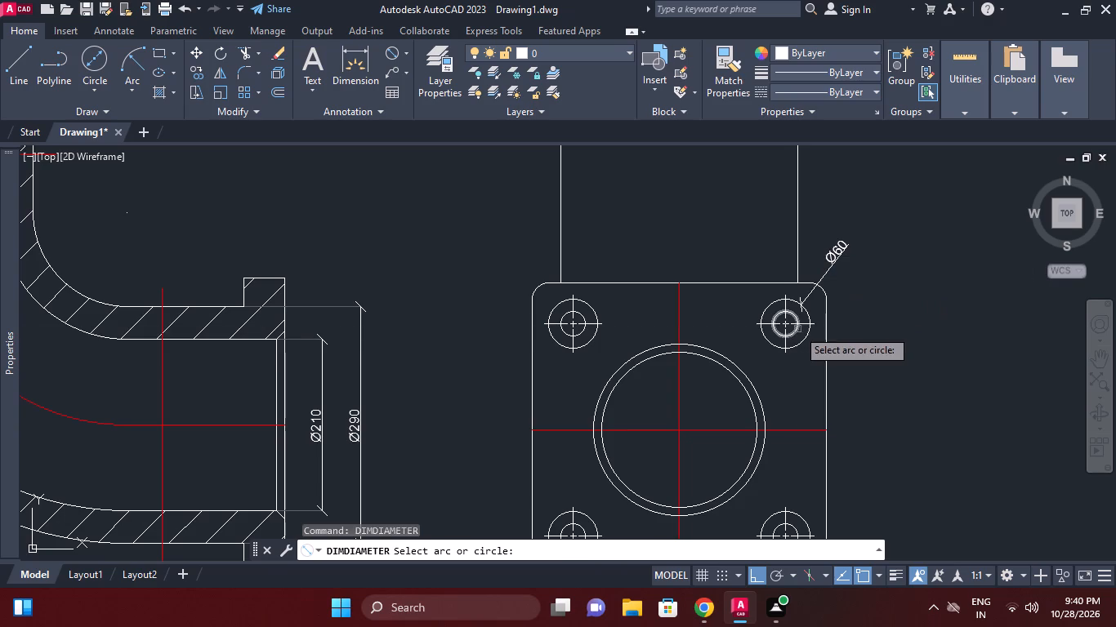
left_click(797, 329)
left_click(869, 352)
Add a radius dimension to the upper-left rounded corner of the square flange, placed outside the outline.
middle_click_drag(868, 306, 806, 207)
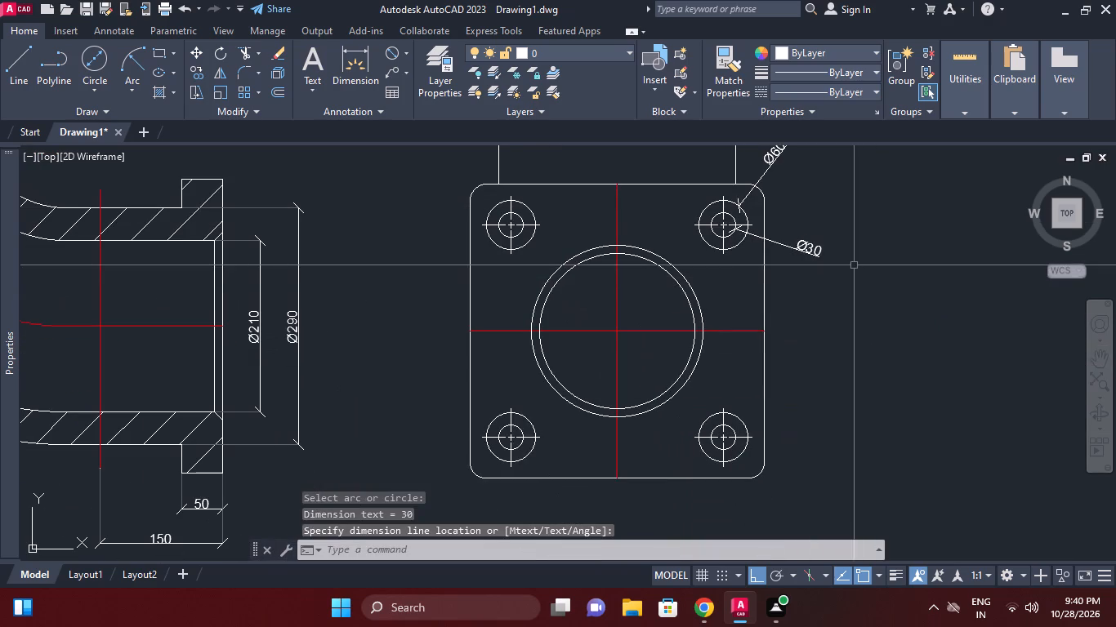
left_click(404, 56)
left_click(417, 208)
left_click(478, 188)
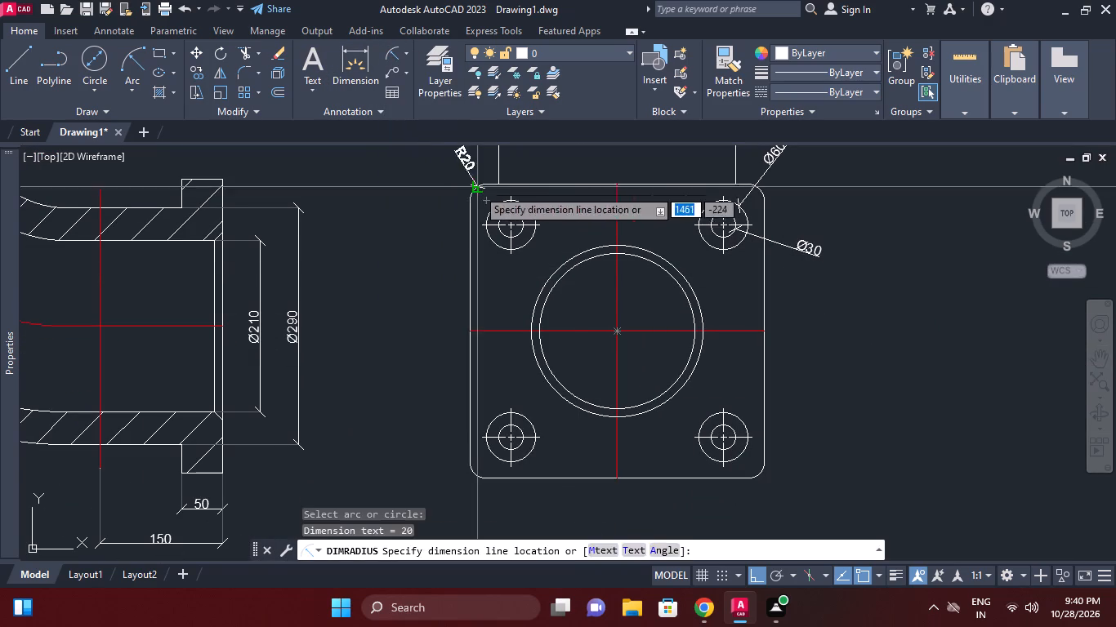
left_click(446, 173)
Add a horizontal linear dimension for the spacing between the two lower bolt holes, placed below the square flange.
middle_click_drag(533, 196, 533, 154)
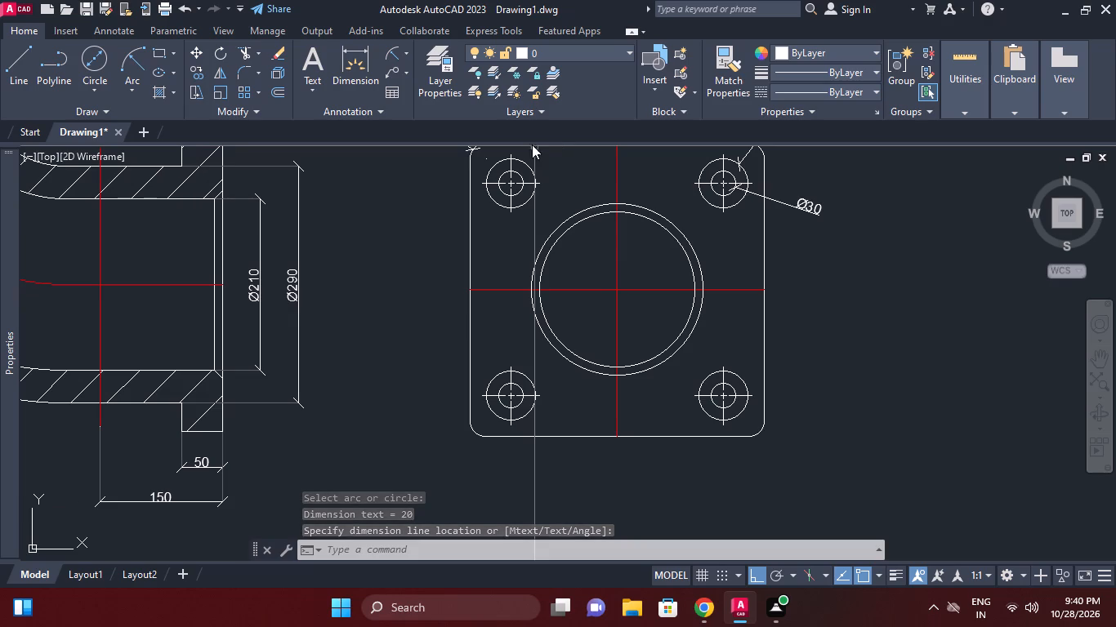
left_click(402, 51)
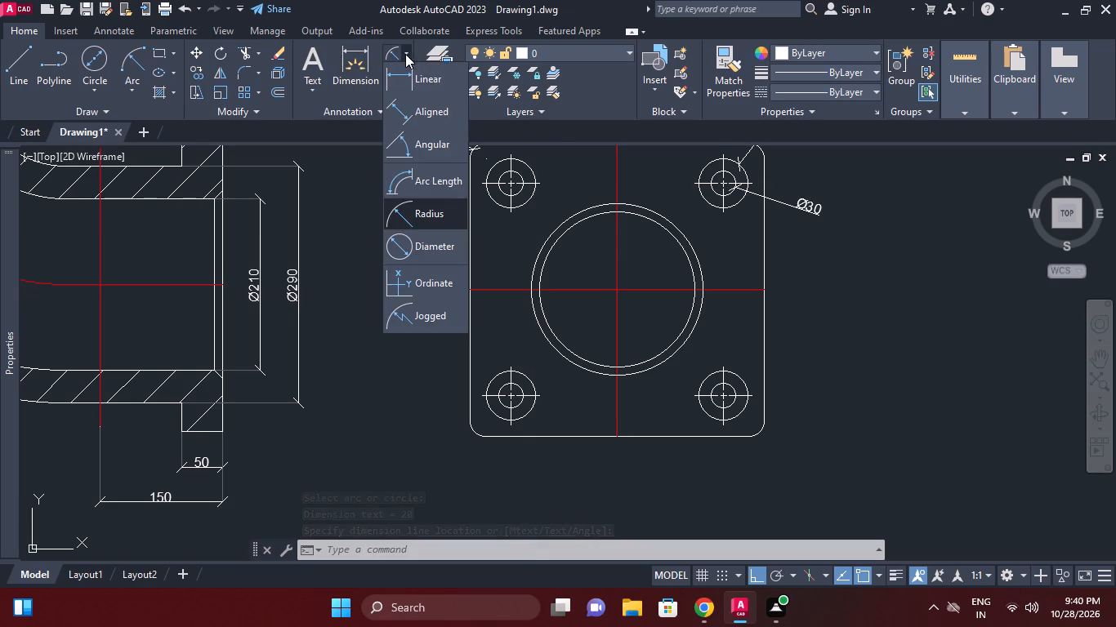
left_click(421, 87)
scroll(501, 204, "down", 1)
middle_click_drag(499, 204, 430, 164)
middle_click_drag(488, 249, 482, 188)
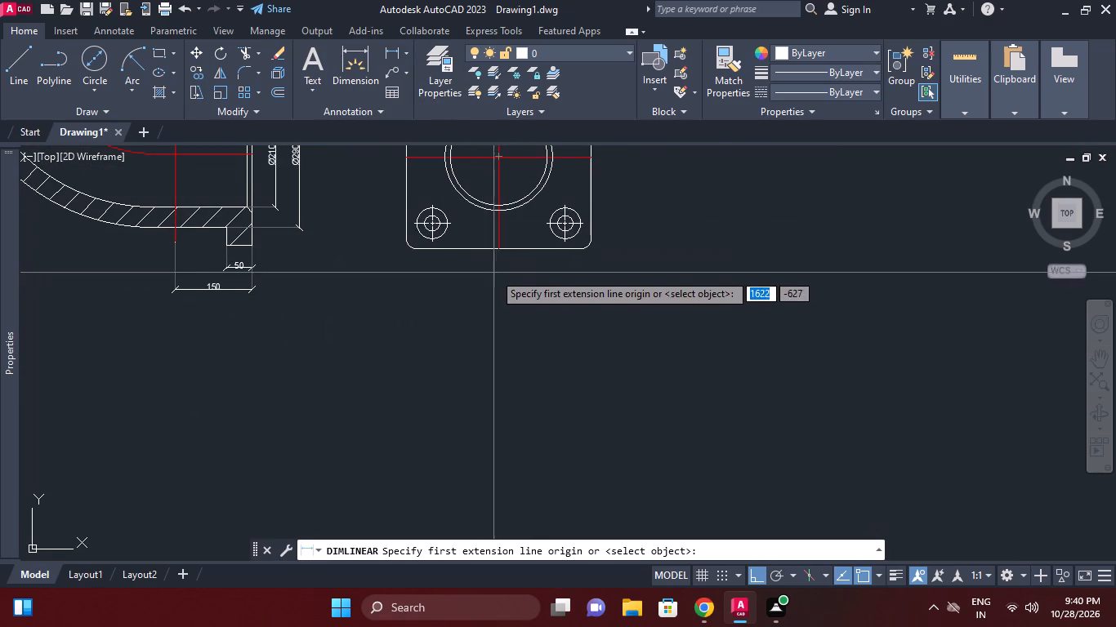
left_click(435, 247)
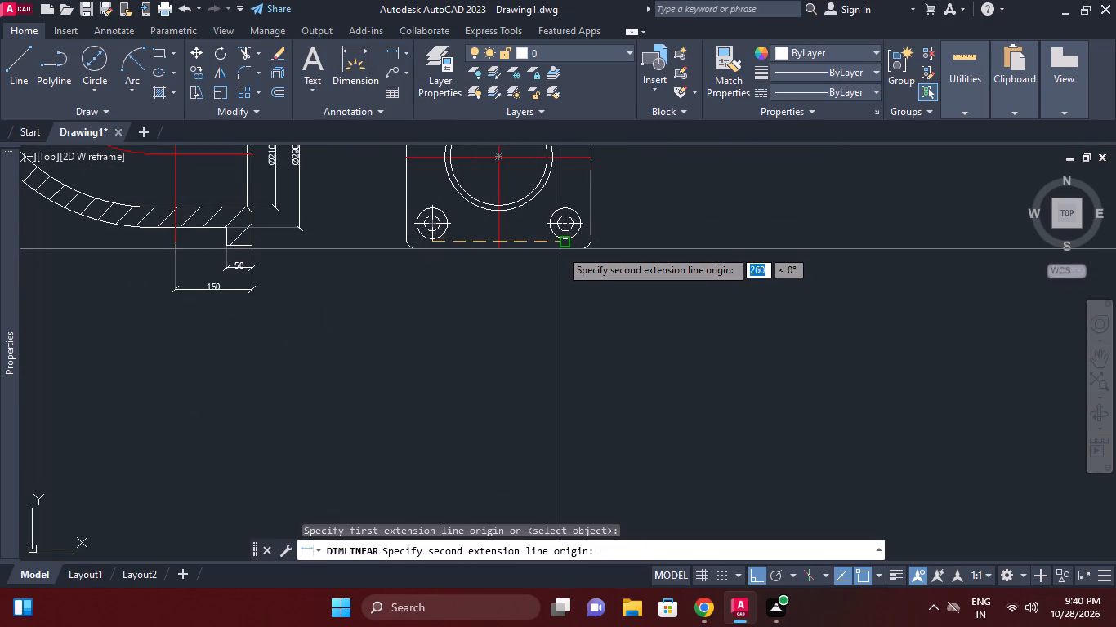
left_click(563, 246)
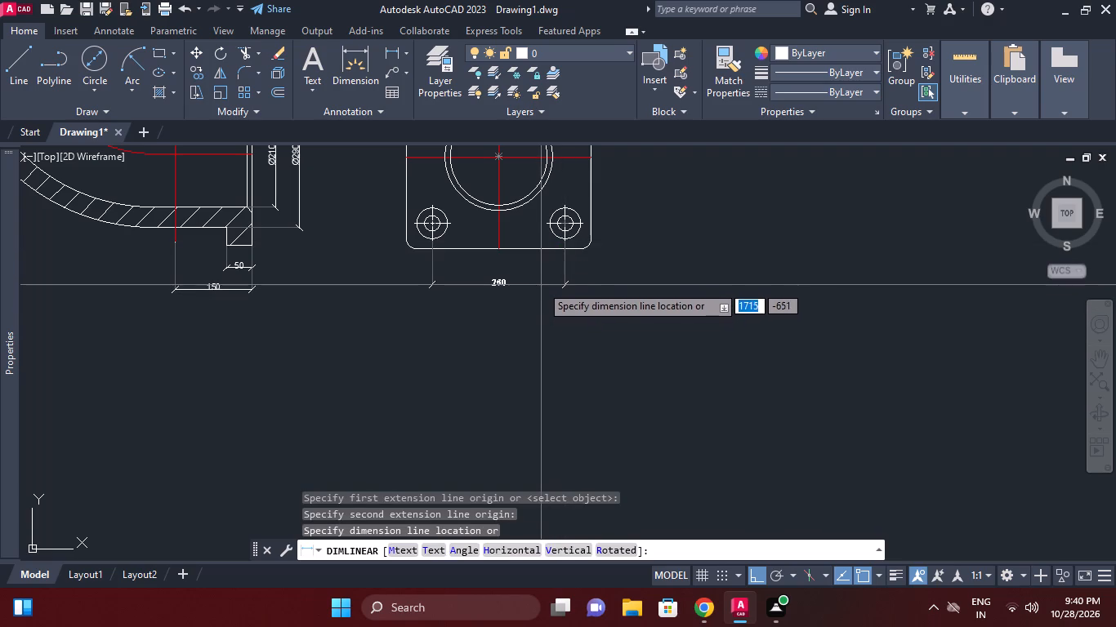
left_click(541, 285)
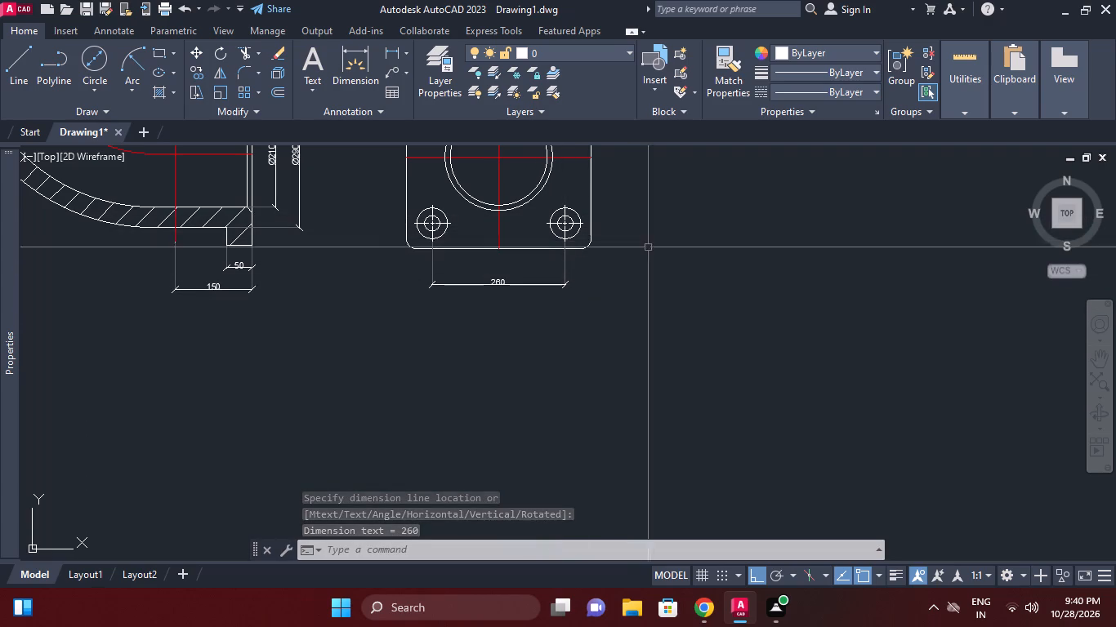
Add a vertical linear dimension for the spacing between the two right-hand bolt holes, placed beside the square flange.
right_click(734, 228)
left_click(757, 234)
middle_click_drag(644, 211, 652, 296)
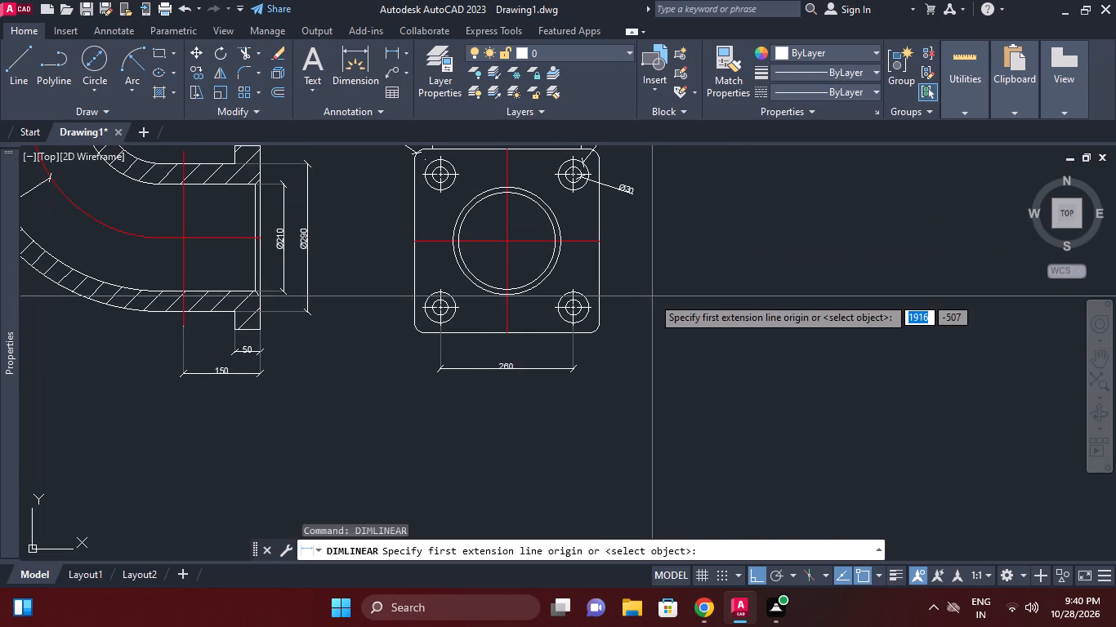
scroll(586, 218, "up", 1)
middle_click_drag(600, 180, 599, 236)
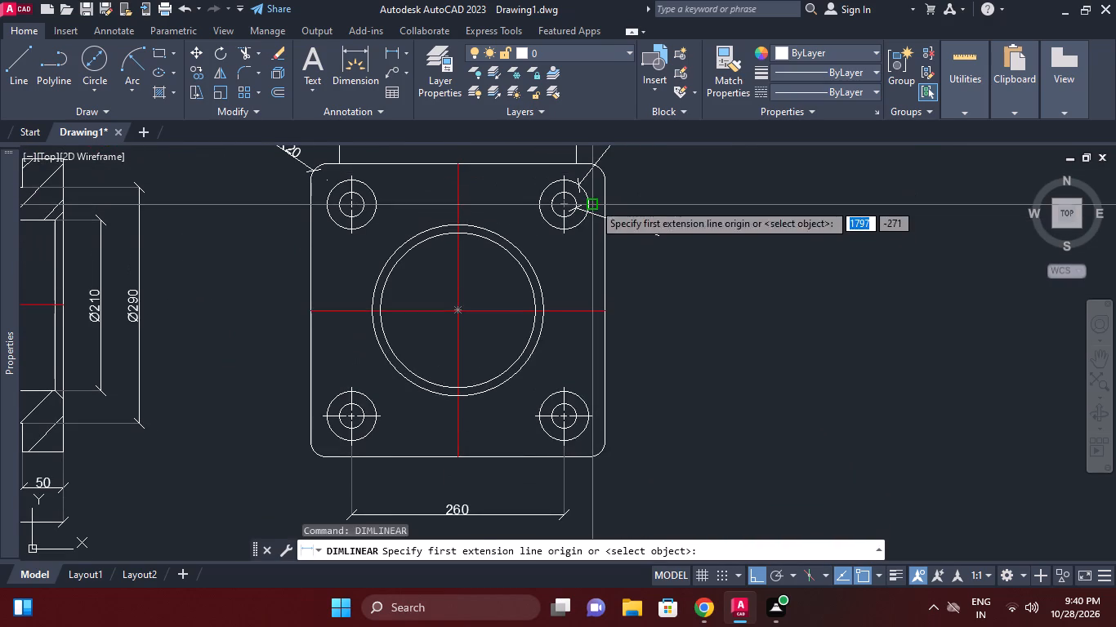
left_click(593, 202)
left_click(593, 415)
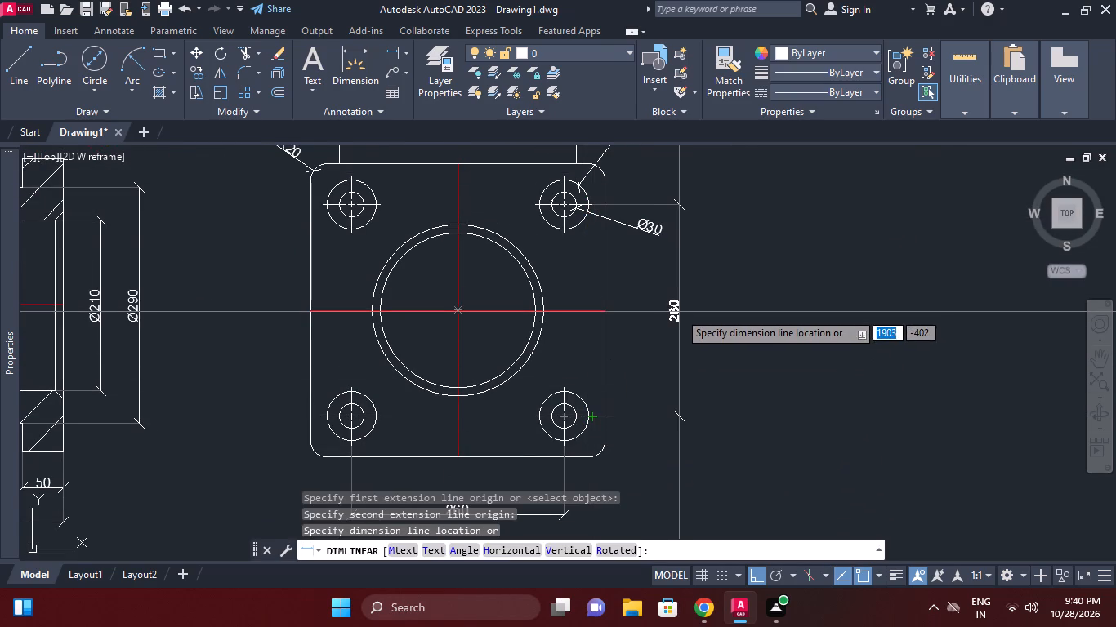
left_click(679, 312)
Dimension the overall height of the square flange, placed outside the vertical bolt-spacing dimension.
right_click(731, 275)
left_click(761, 262)
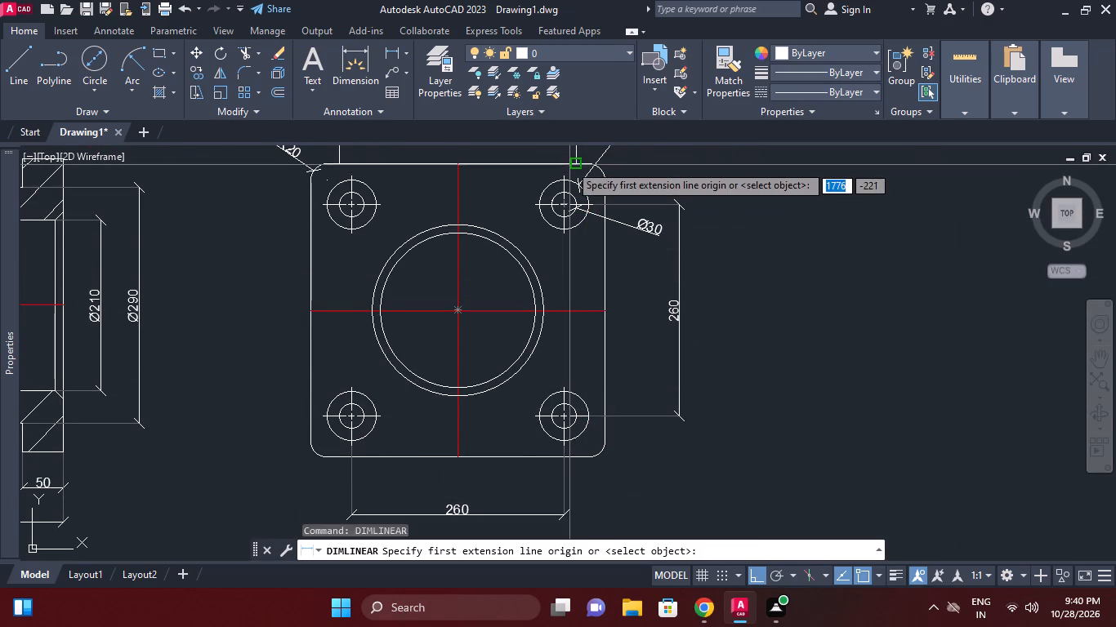
left_click(587, 161)
left_click(582, 451)
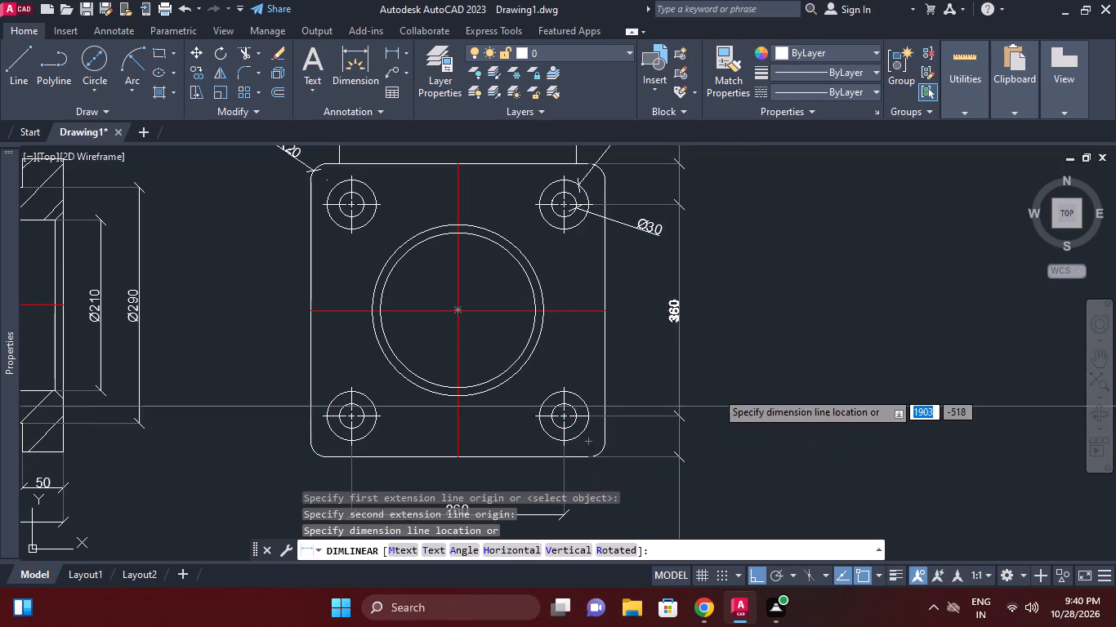
left_click(705, 336)
Copy the PLAN VIEW (TOP) title to just below the side view's horizontal bolt-spacing dimension, with ortho mode off.
scroll(735, 285, "down", 2)
middle_click_drag(452, 215, 511, 416)
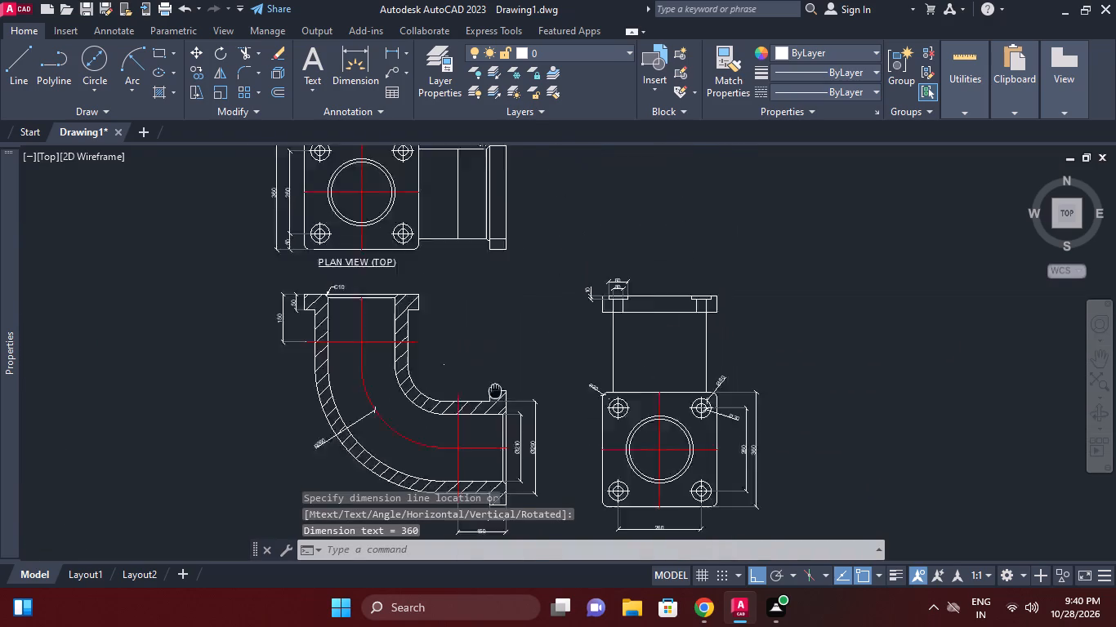
middle_click_drag(511, 416, 532, 427)
left_click(426, 322)
right_click(426, 322)
left_click(466, 300)
left_click(439, 350)
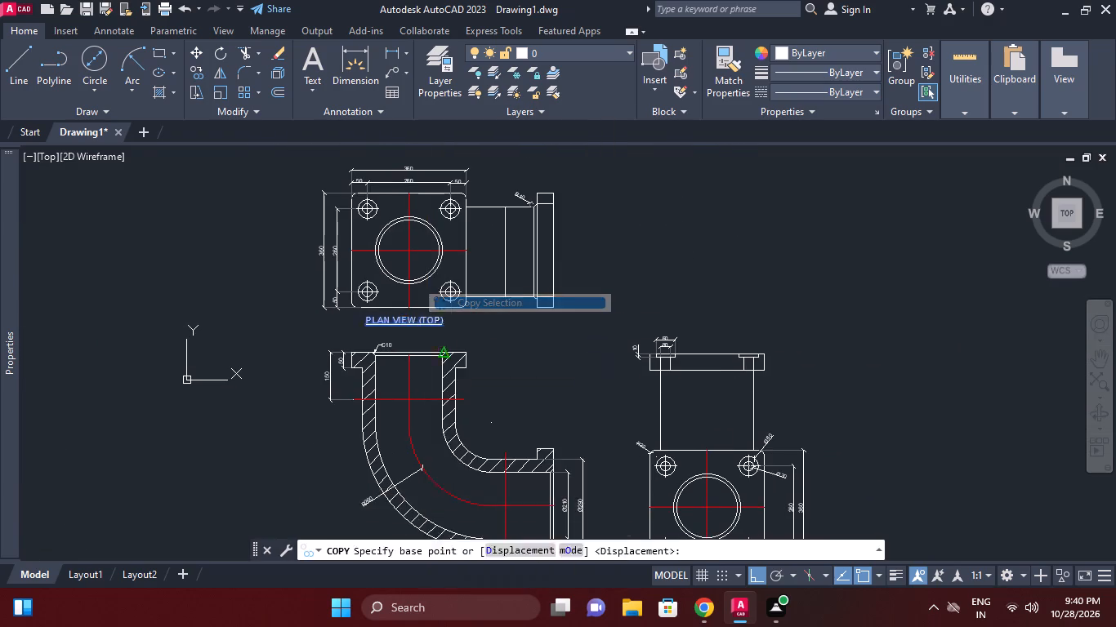
middle_click_drag(495, 415, 469, 206)
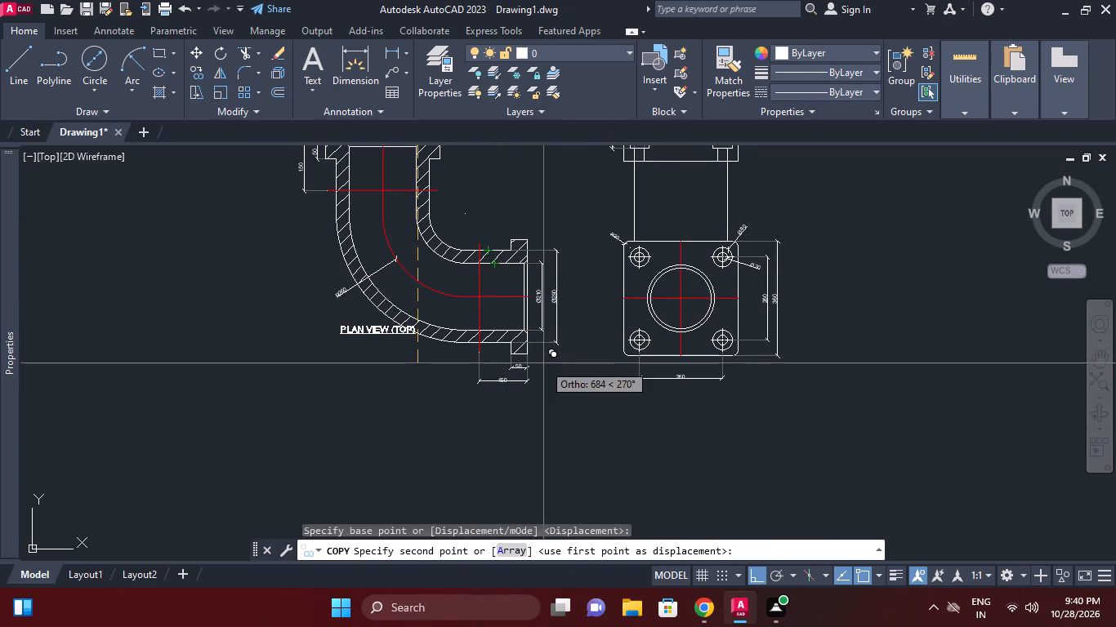
key("F8")
middle_click_drag(587, 414, 575, 305)
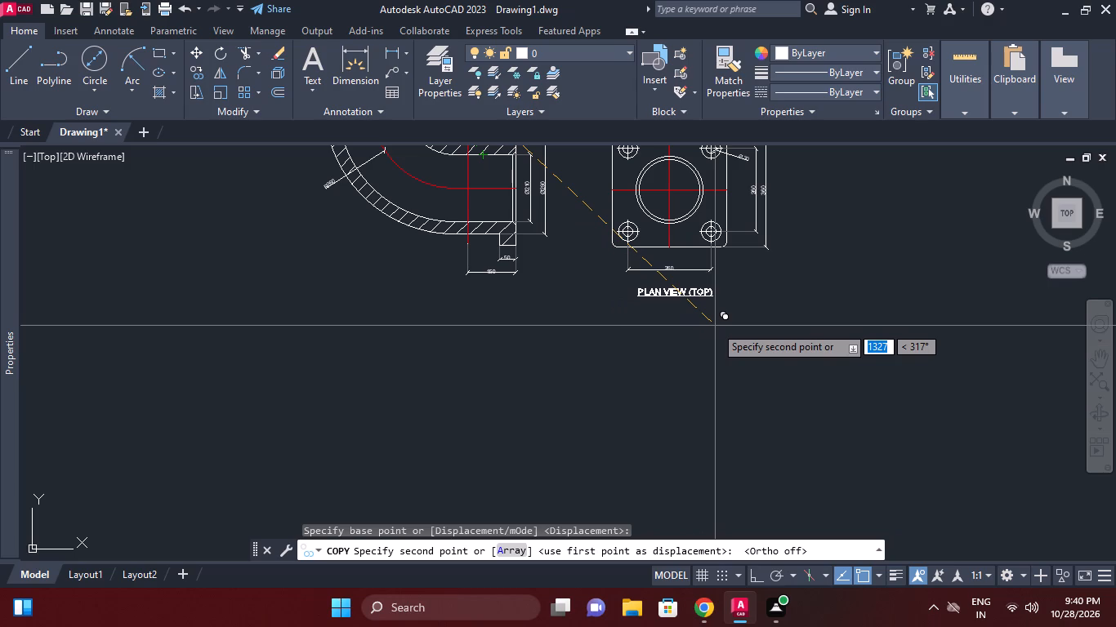
left_click(715, 326)
key("Escape")
Change the copied title text below the side view to RIGHT ELEVATION (END VIEW).
double_click(687, 295)
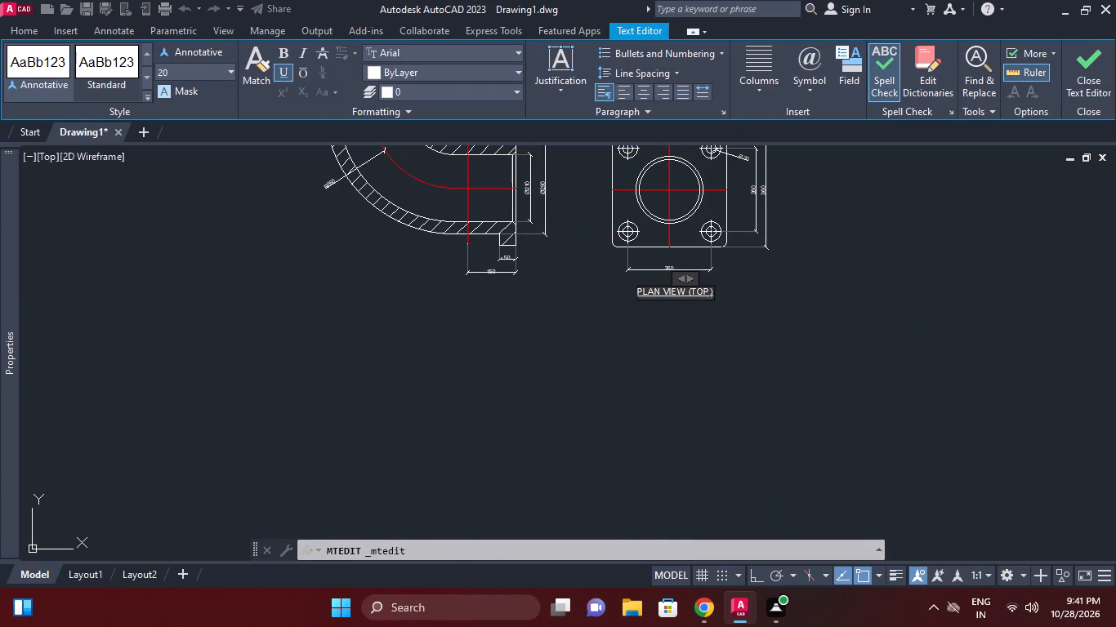
scroll(692, 293, "up", 2)
key("ctrl+a")
key("BackSpace")
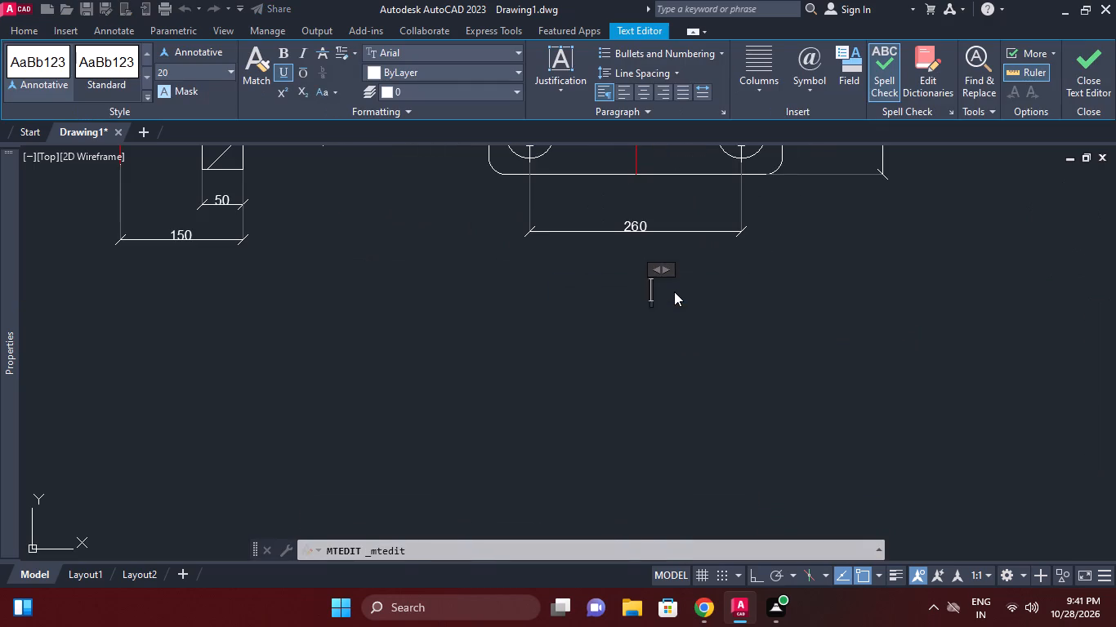
type("EIGHT")
key("BackSpace")
key("BackSpace")
key("BackSpace")
key("BackSpace")
key("BackSpace")
key("BackSpace")
key("BackSpace")
key("BackSpace")
key("BackSpace")
key("BackSpace")
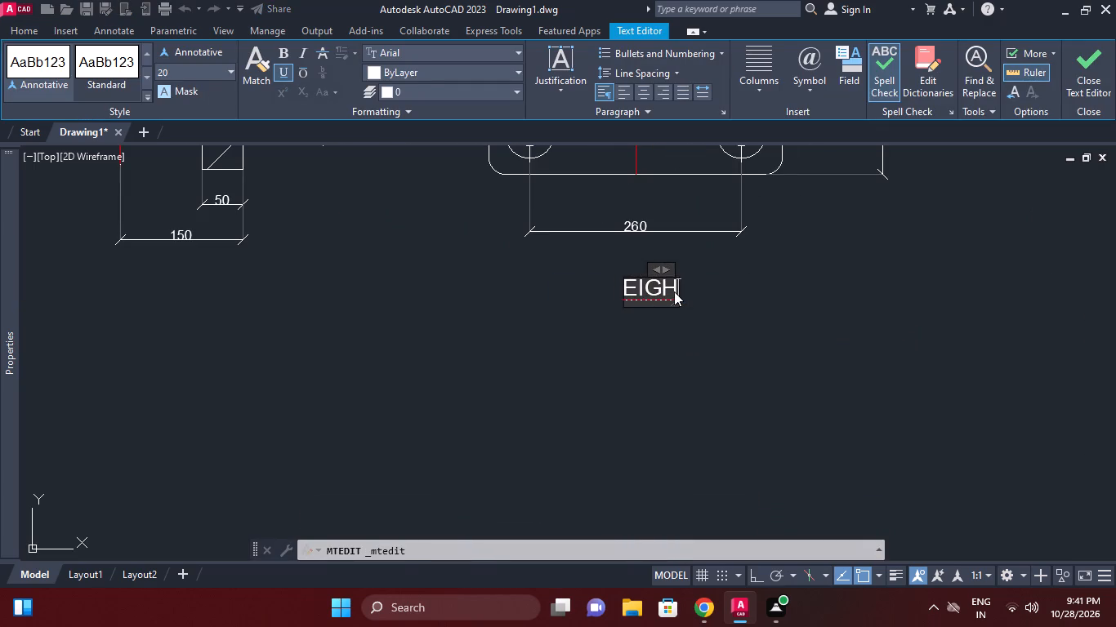
type("RIGHT ELEBA")
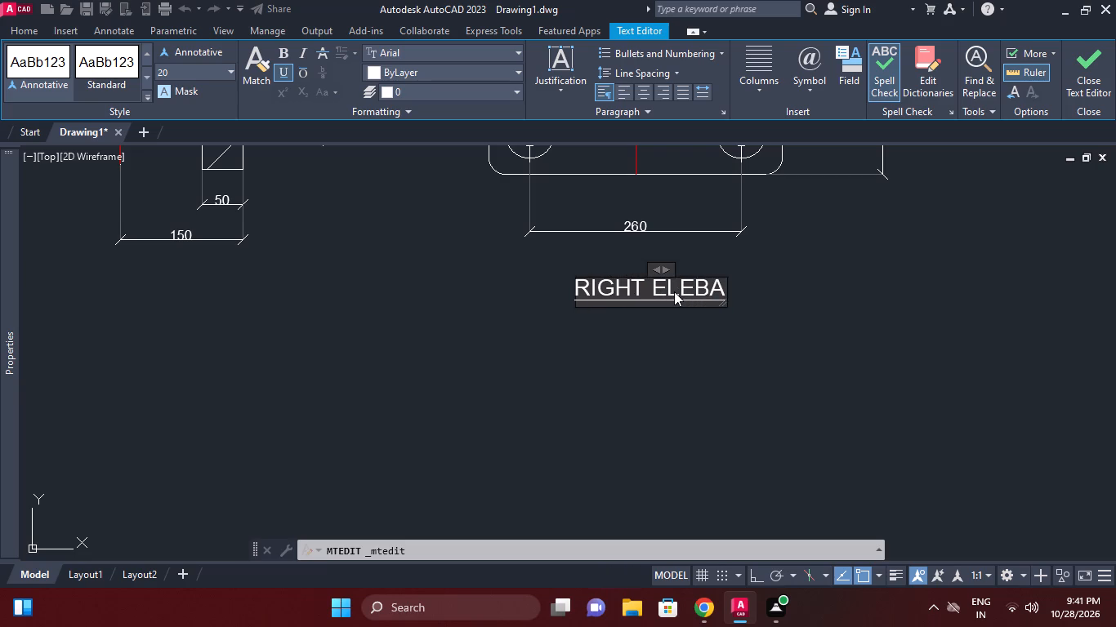
key("BackSpace")
key("BackSpace")
type("VAI")
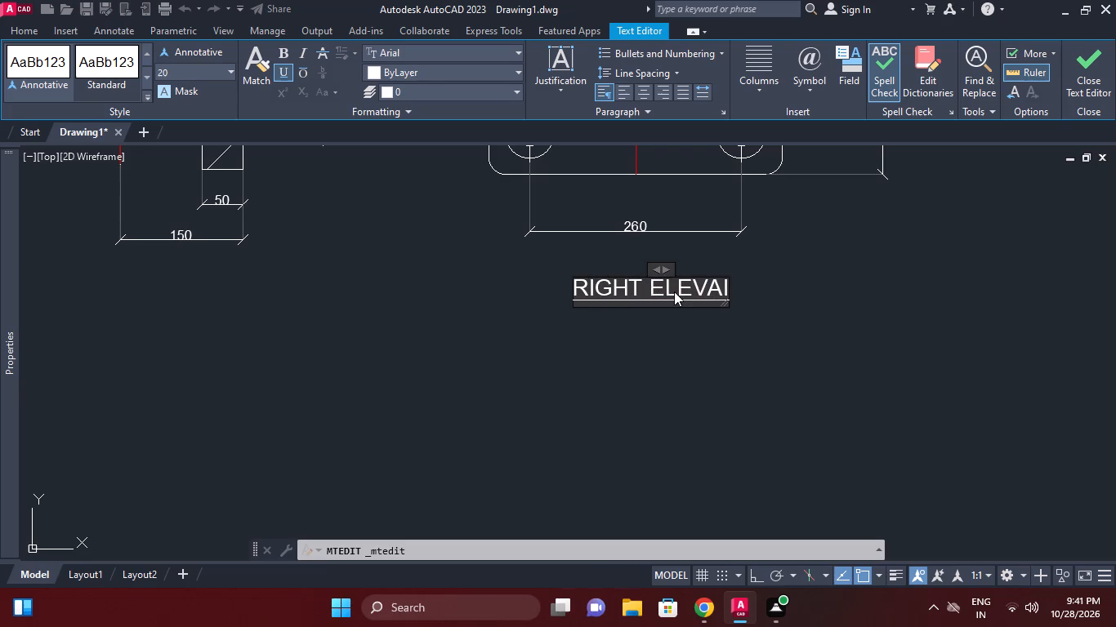
key("BackSpace")
type("TION")
key("space")
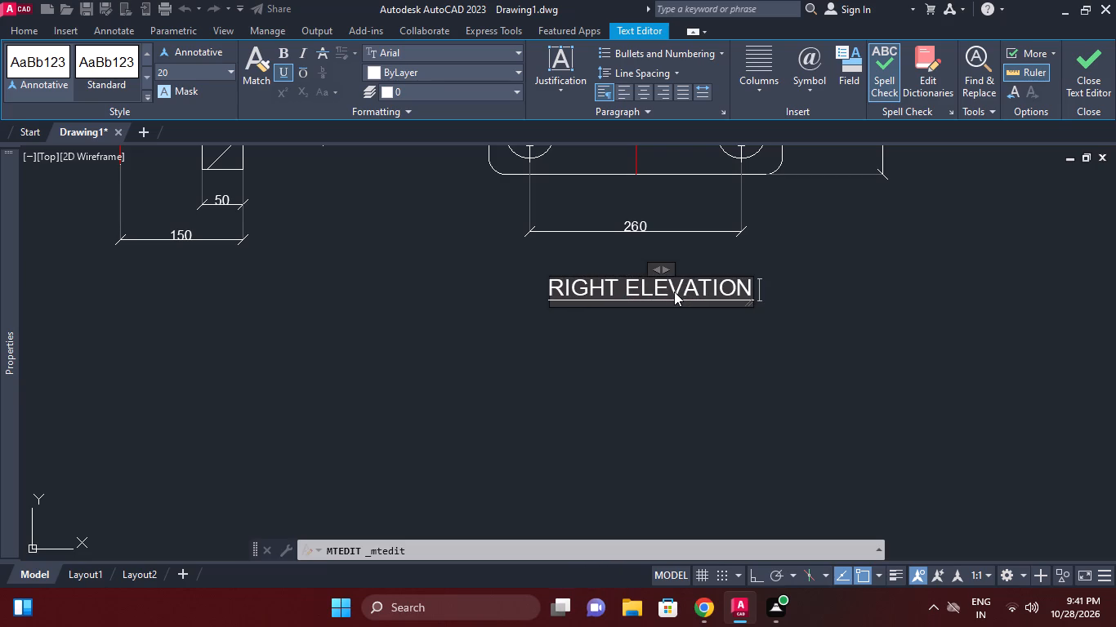
key("shift+parenleft")
type("END")
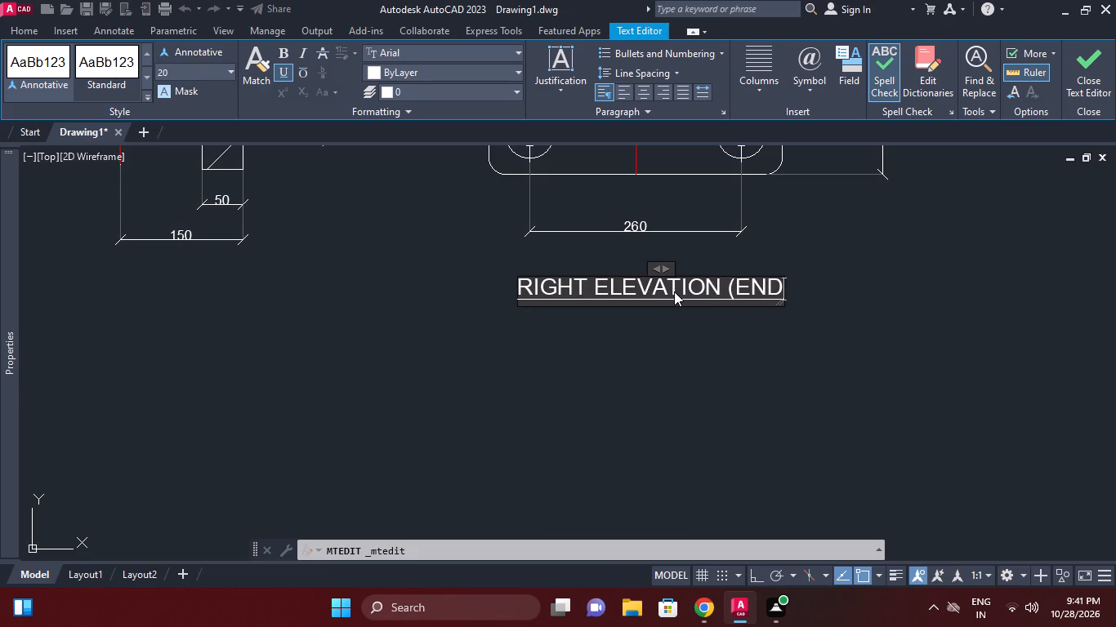
key("space")
type("VIEW)")
left_click(910, 318)
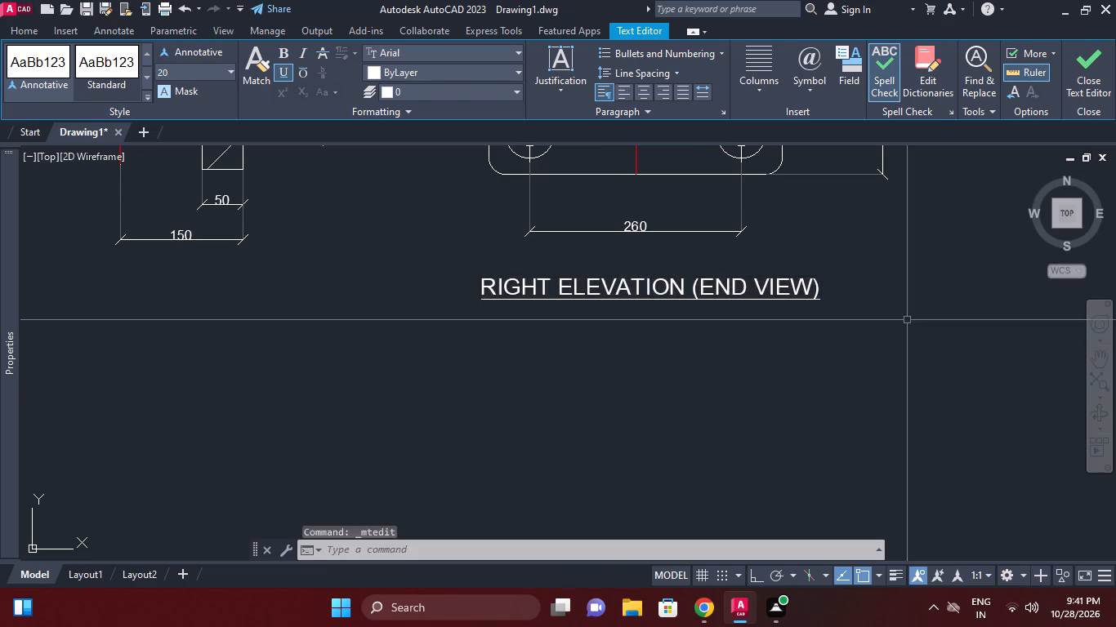
Move the RIGHT ELEVATION (END VIEW) title up, closer beneath the side view's horizontal bolt-spacing dimension.
scroll(660, 380, "down", 1)
middle_click_drag(658, 384, 654, 400)
key("m")
key("space")
left_click(673, 383)
left_click(650, 320)
key("space")
left_click(677, 386)
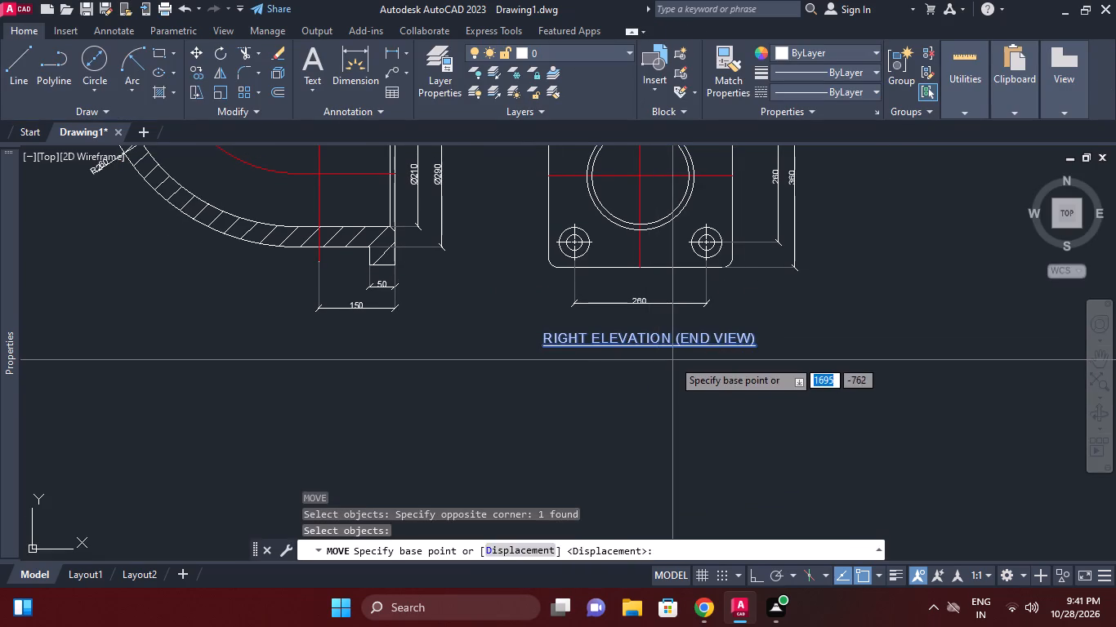
left_click(672, 358)
left_click(671, 342)
middle_click_drag(714, 301, 708, 334)
scroll(714, 301, "down", 1)
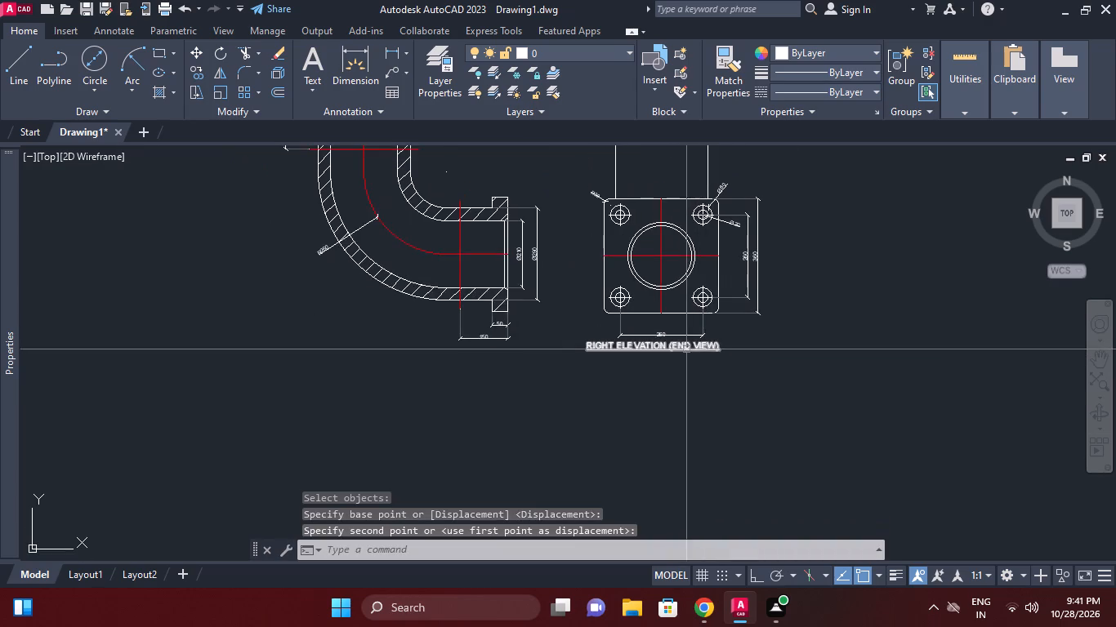
Shift the RIGHT ELEVATION (END VIEW) title sideways so it starts roughly in line with the square flange's left edge.
scroll(685, 349, "up", 1)
left_click(685, 349)
middle_click_drag(704, 394, 708, 373)
key("m")
key("space")
left_click(818, 388)
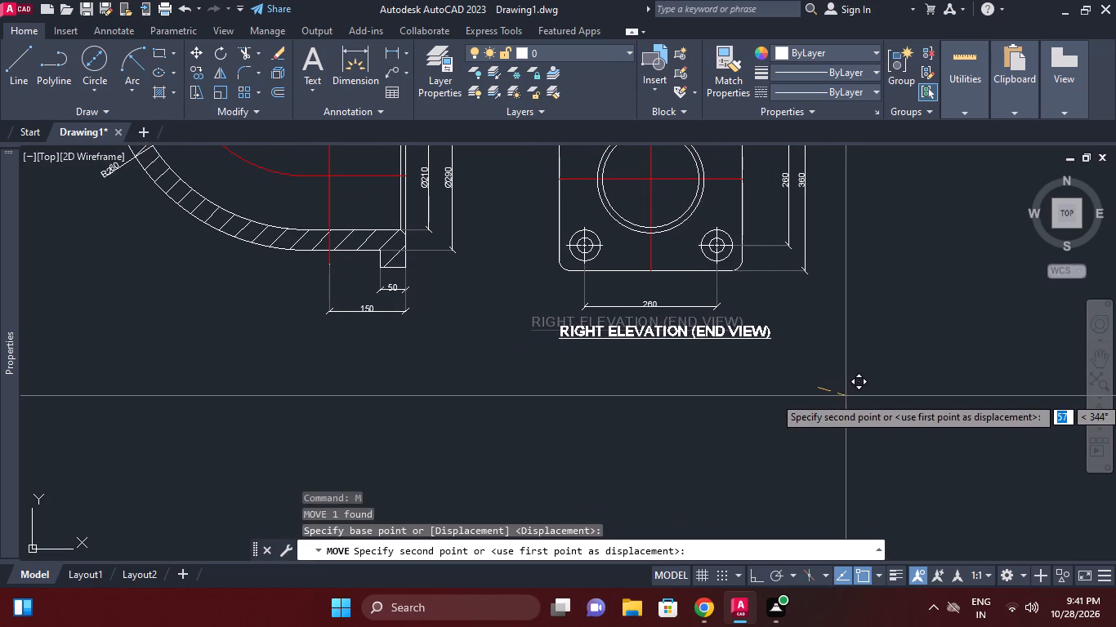
left_click(848, 390)
Move all three views with their dimensions and titles together upward, farther above the coordinate origin.
scroll(806, 344, "down", 2)
middle_click_drag(806, 348, 717, 402)
middle_click_drag(712, 352, 704, 384)
scroll(584, 349, "down", 1)
middle_click_drag(587, 354, 565, 334)
left_click(404, 182)
left_click(810, 436)
key("m")
key("space")
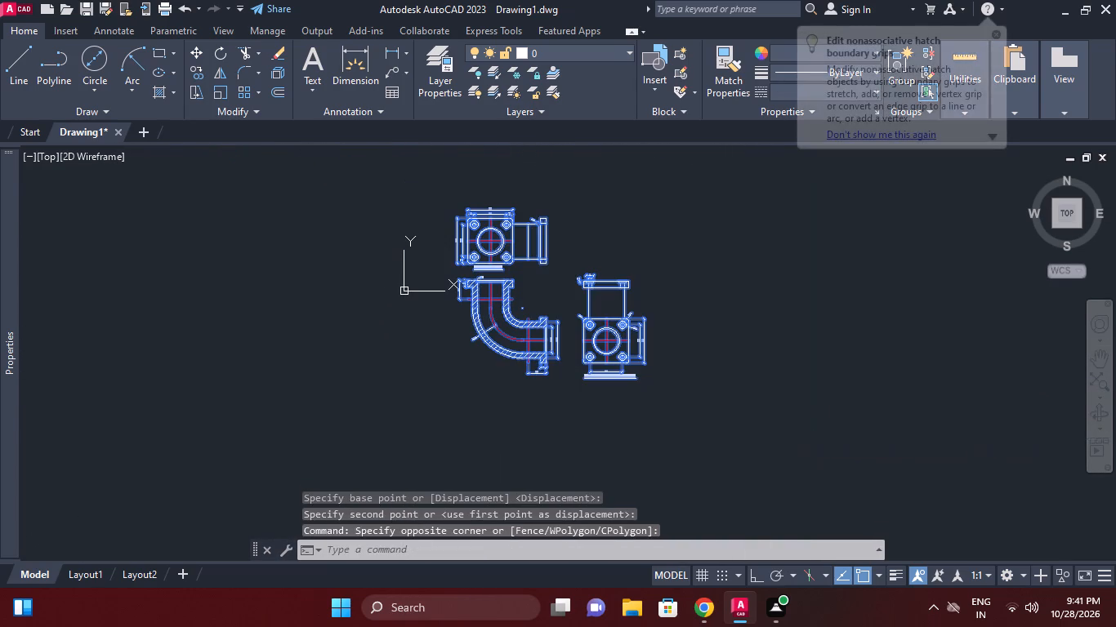
left_click(747, 439)
middle_click_drag(758, 388, 758, 435)
left_click(758, 356)
middle_click_drag(657, 317, 695, 433)
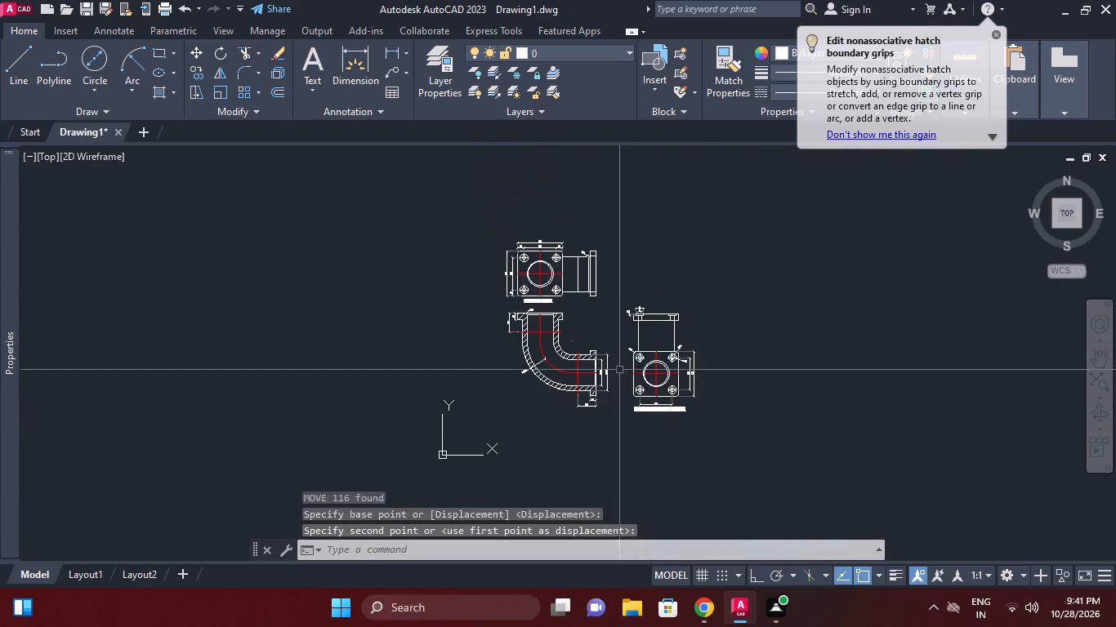
Save the drawing as PART_19 in the fuji_Work folder on the Desktop.
scroll(619, 370, "up", 1)
middle_click_drag(619, 370, 620, 393)
key("ctrl+s")
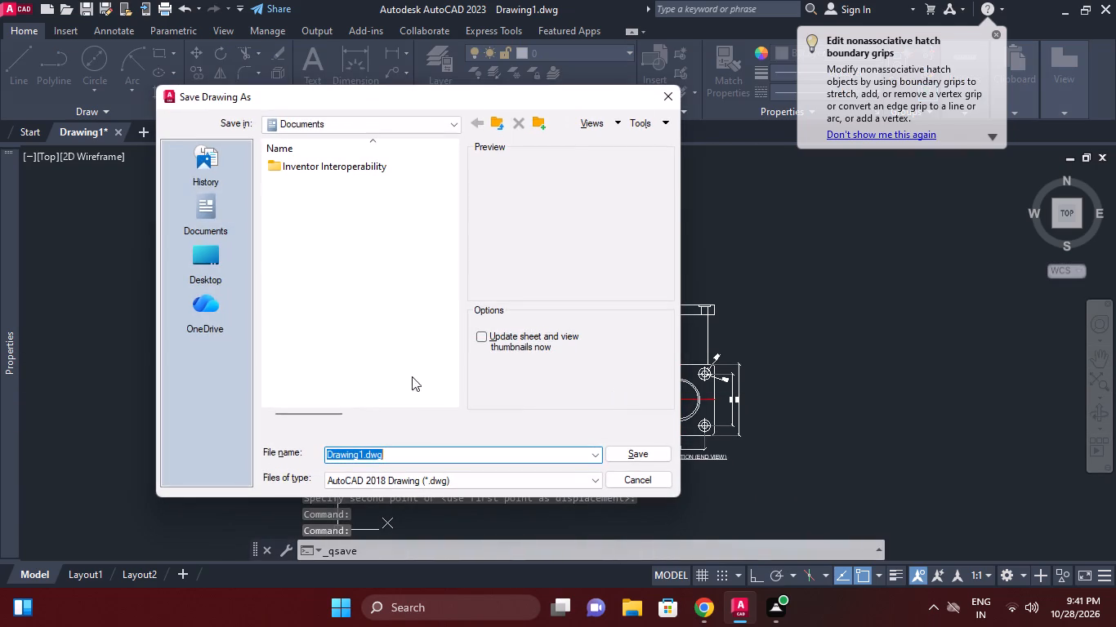
left_click(314, 125)
left_click(316, 142)
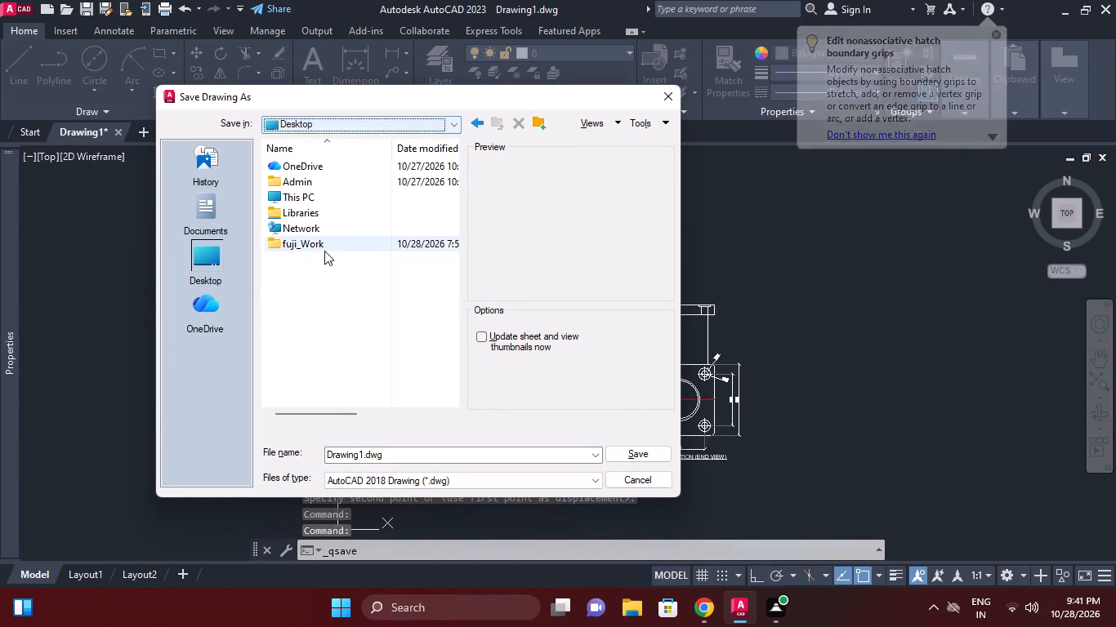
double_click(310, 233)
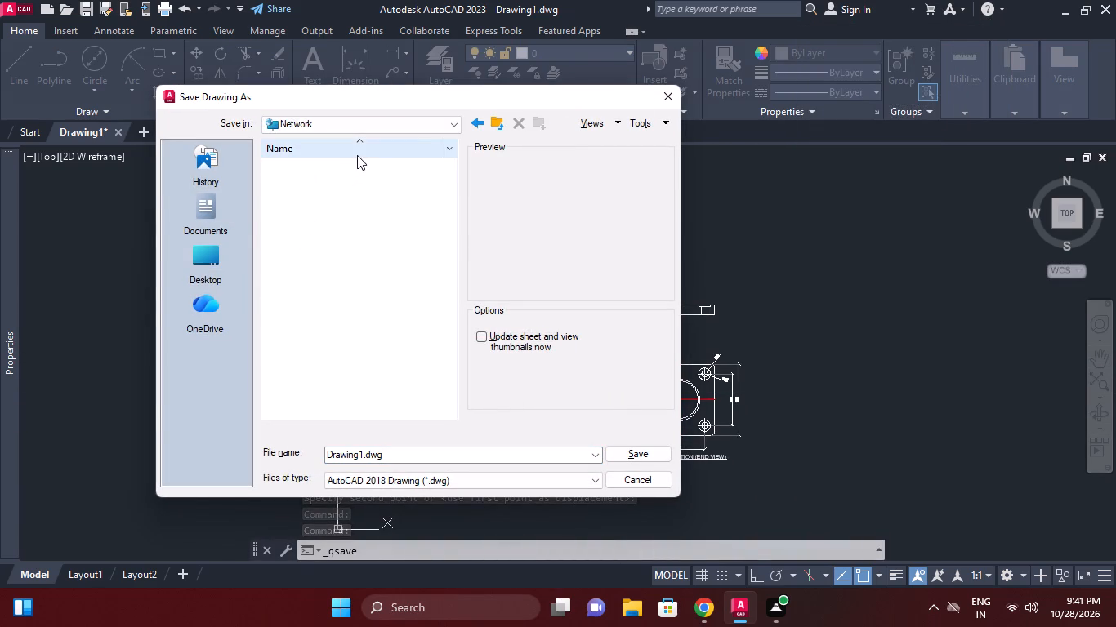
left_click(475, 122)
double_click(329, 243)
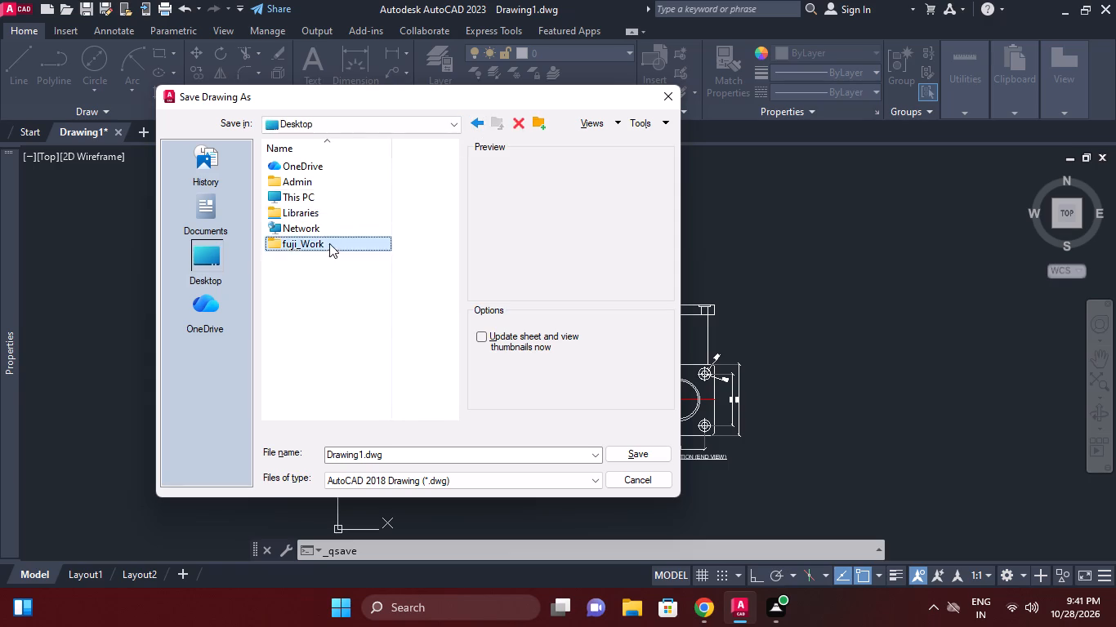
scroll(372, 301, "down", 5)
left_click(413, 458)
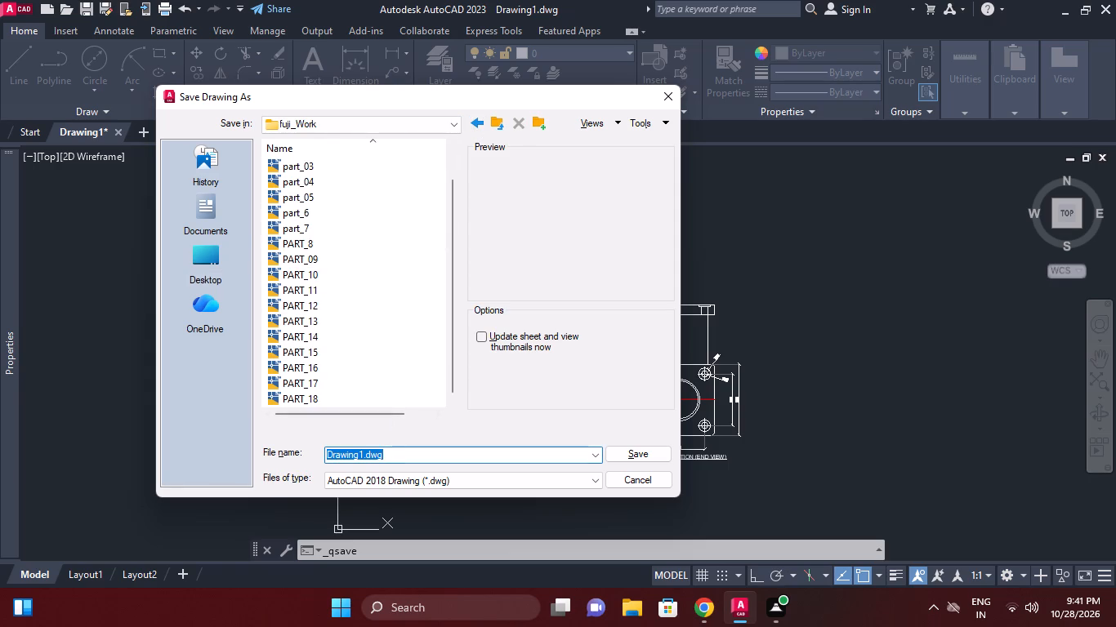
type("PA")
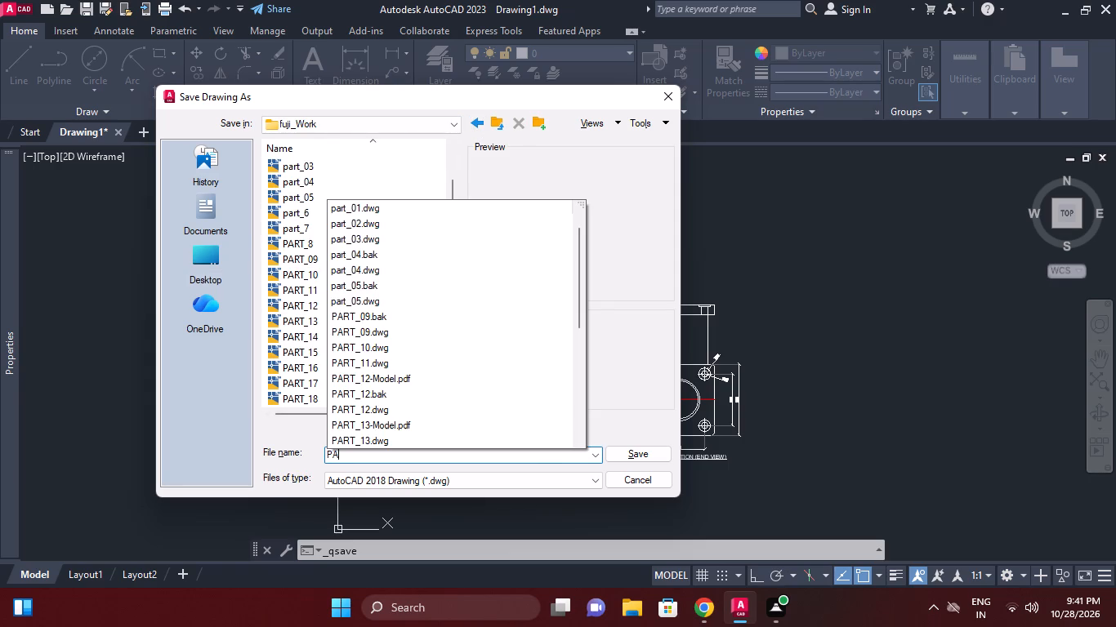
type("RT")
key("shift+underscore")
type("19")
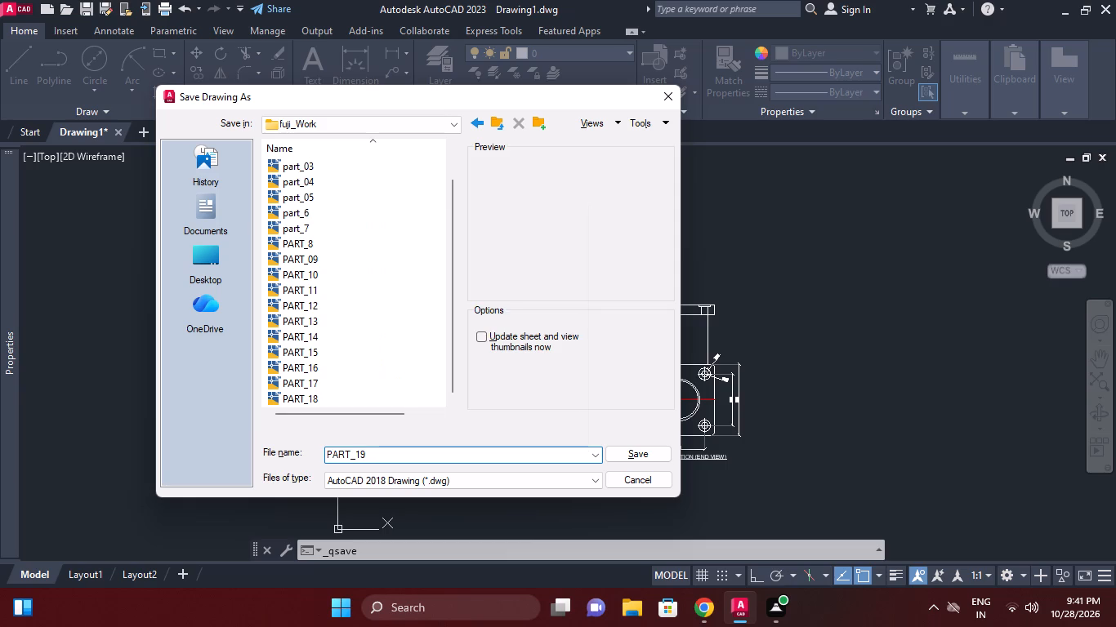
key("Return")
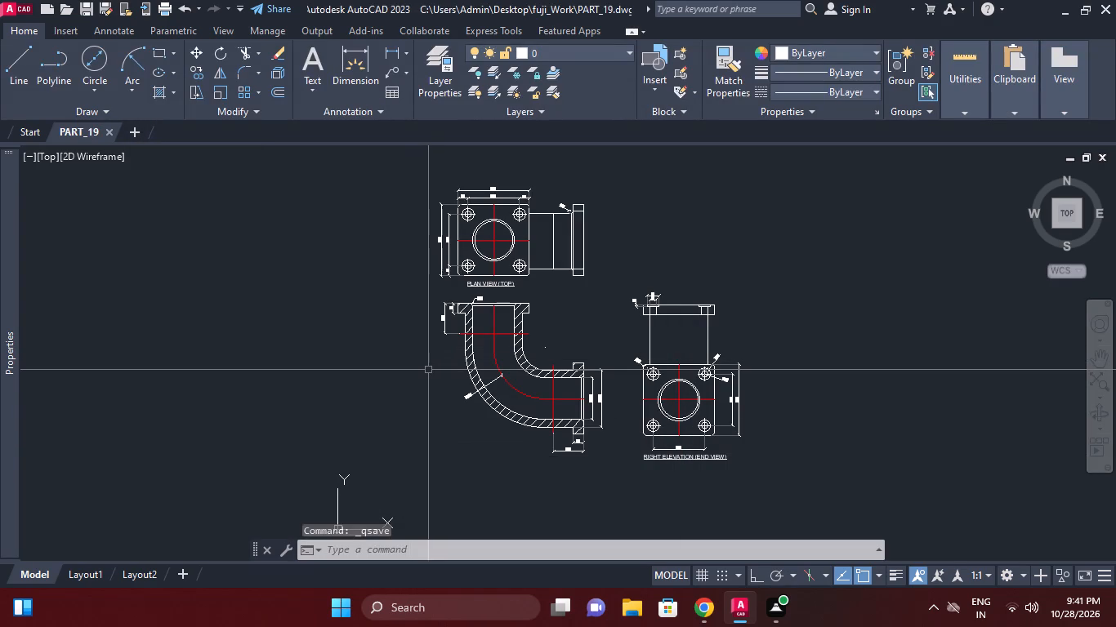
Set up a centred plot with the DWG To PDF.pc3 plotter and a window plot area enclosing all three views.
key("ctrl+p")
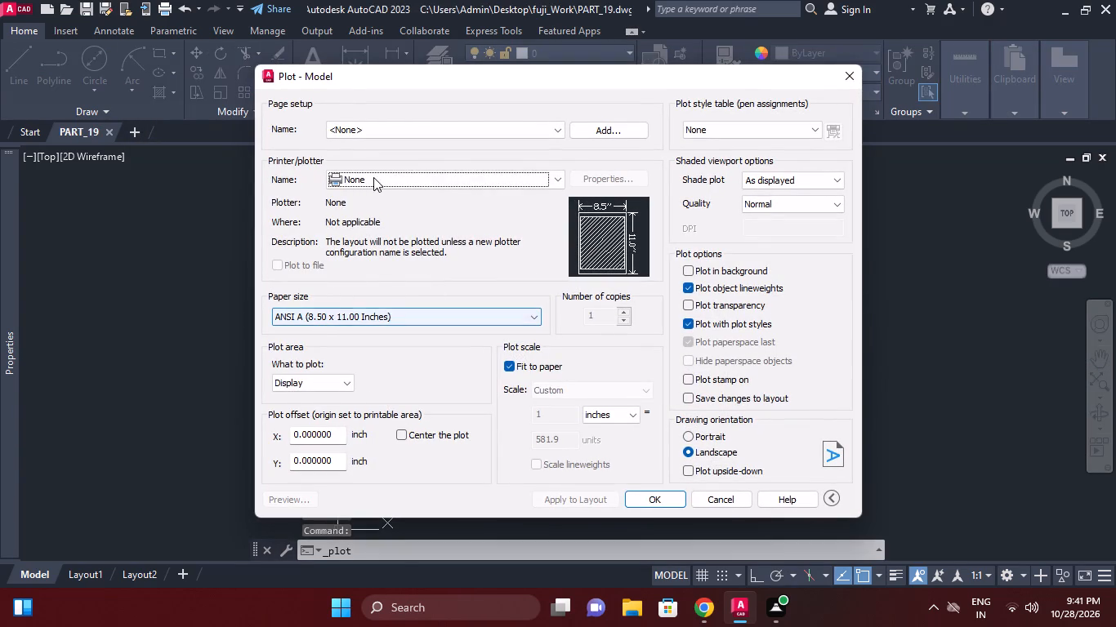
left_click(373, 177)
left_click(370, 370)
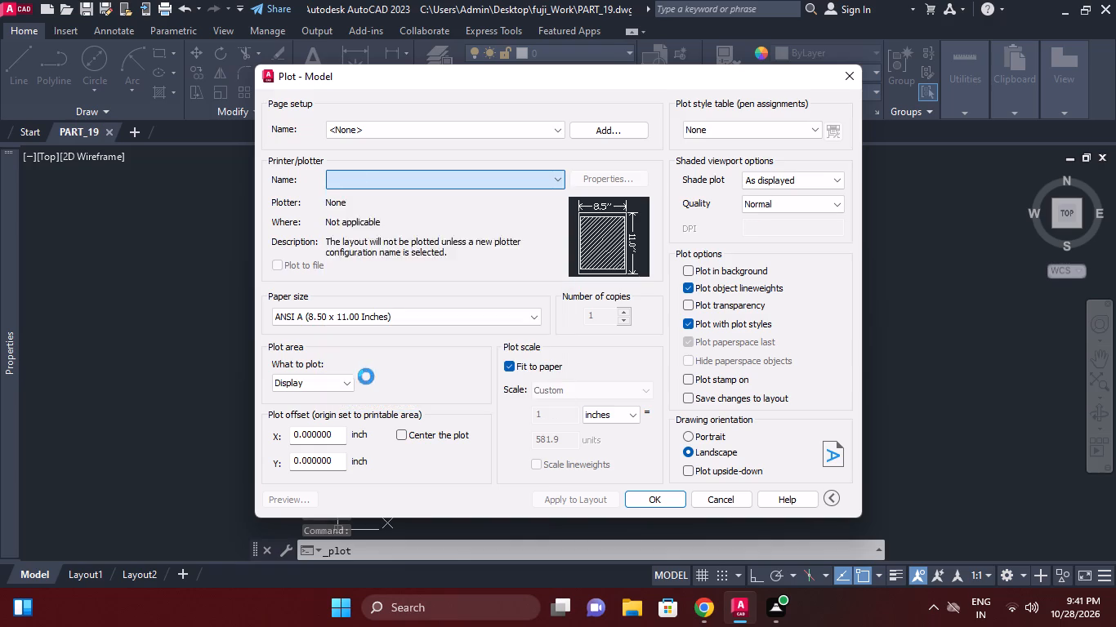
left_click(401, 438)
left_click(328, 380)
left_click(322, 438)
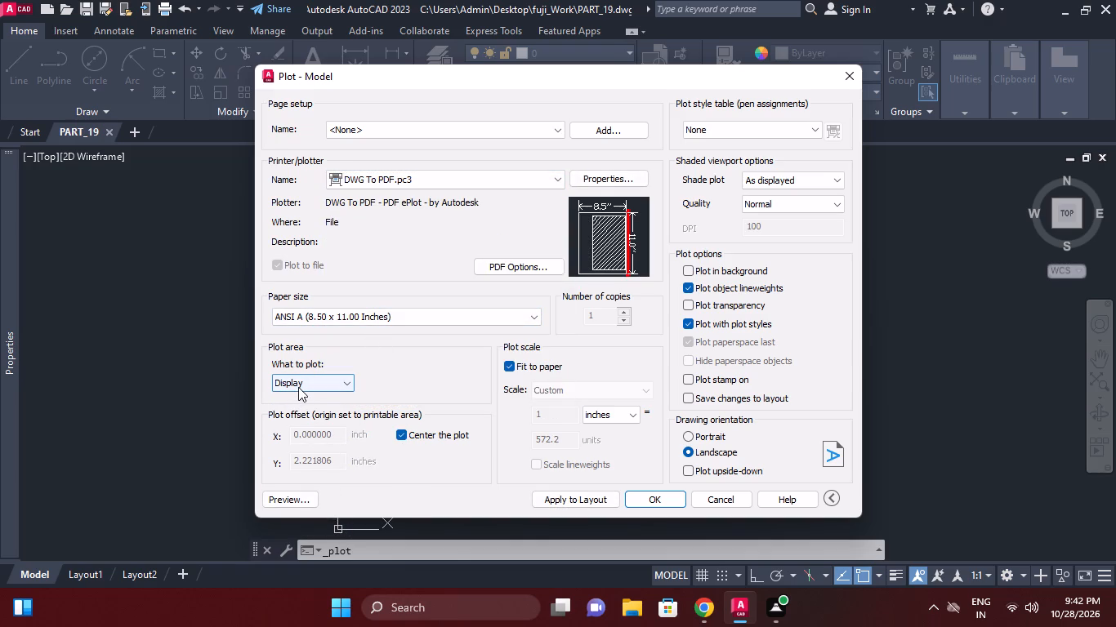
left_click(298, 387)
left_click(294, 431)
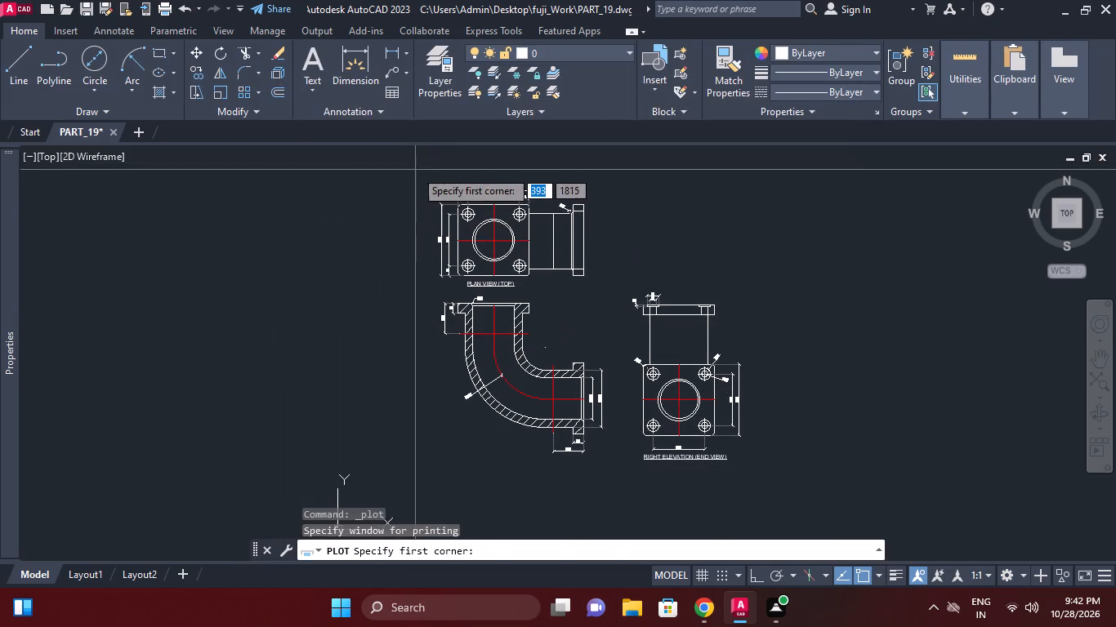
left_click(415, 167)
left_click(775, 499)
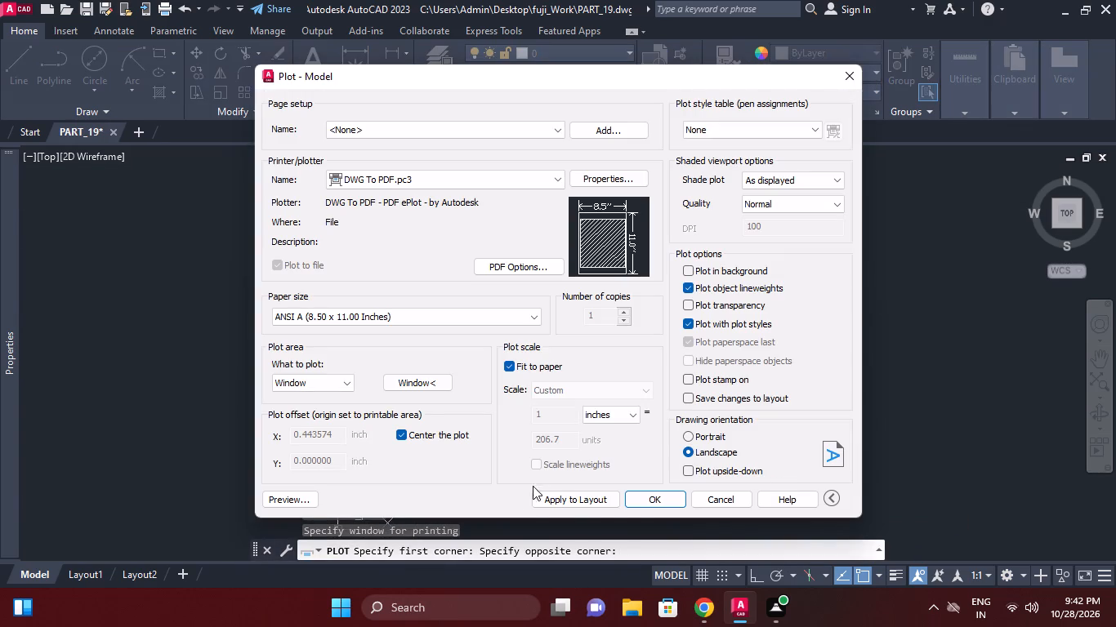
Plot to PART_19-Model.pdf in the Documents folder and dismiss the choice of PDF viewer.
left_click(656, 491)
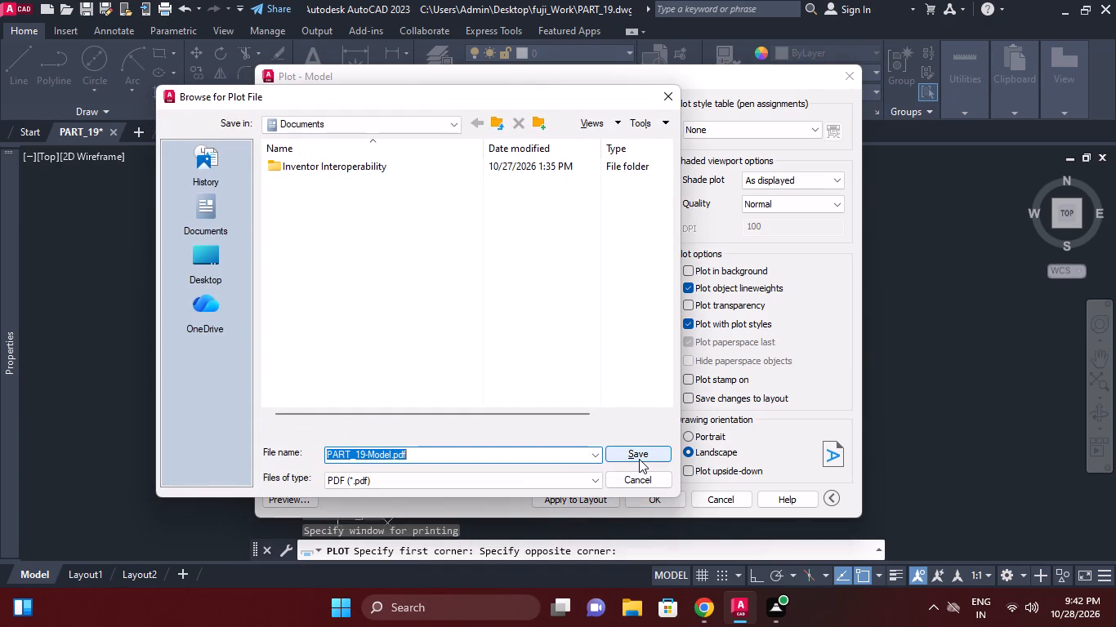
left_click(639, 459)
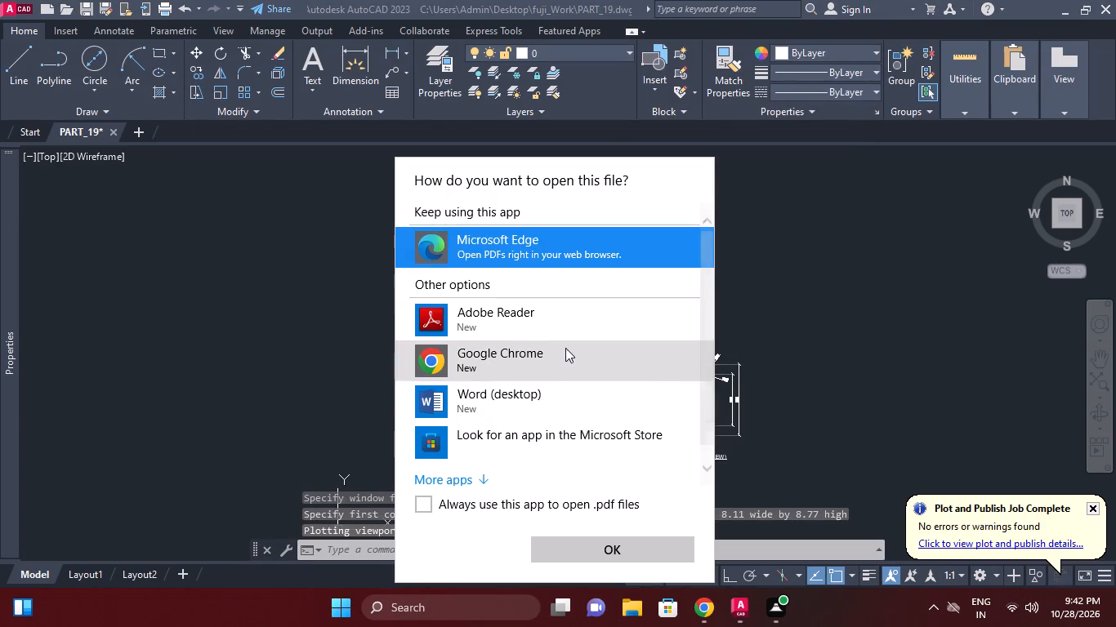
left_click(787, 176)
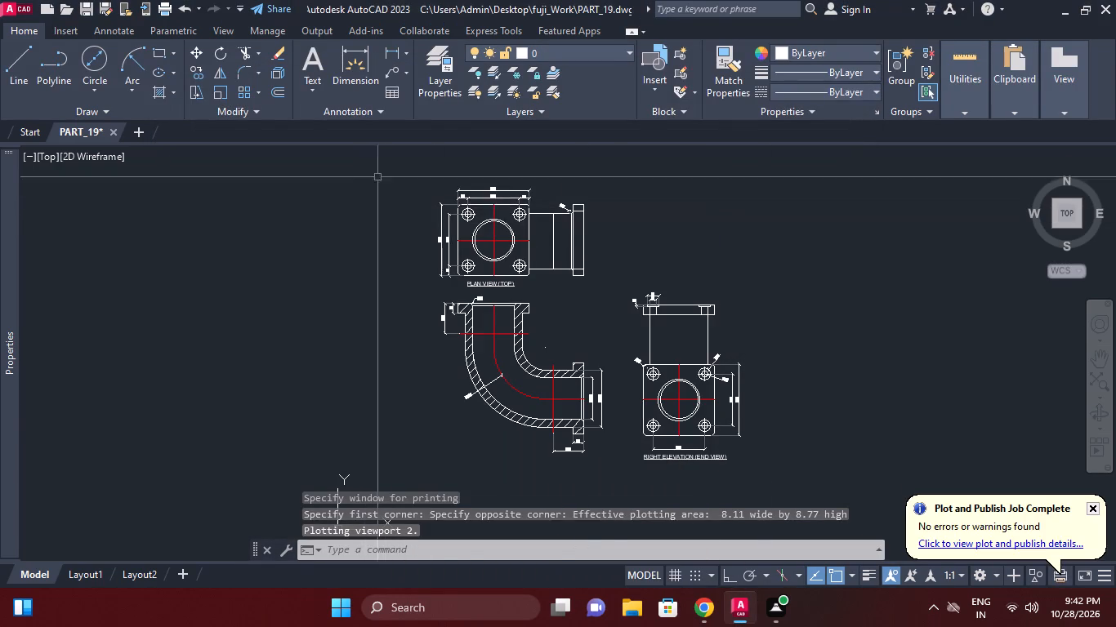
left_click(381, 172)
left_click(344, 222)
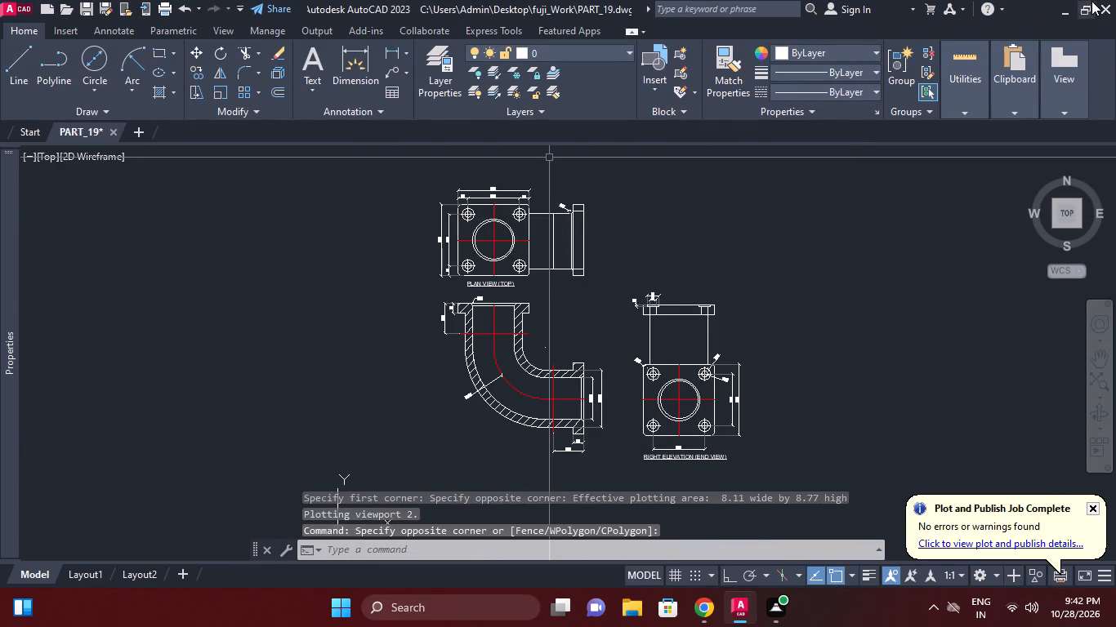